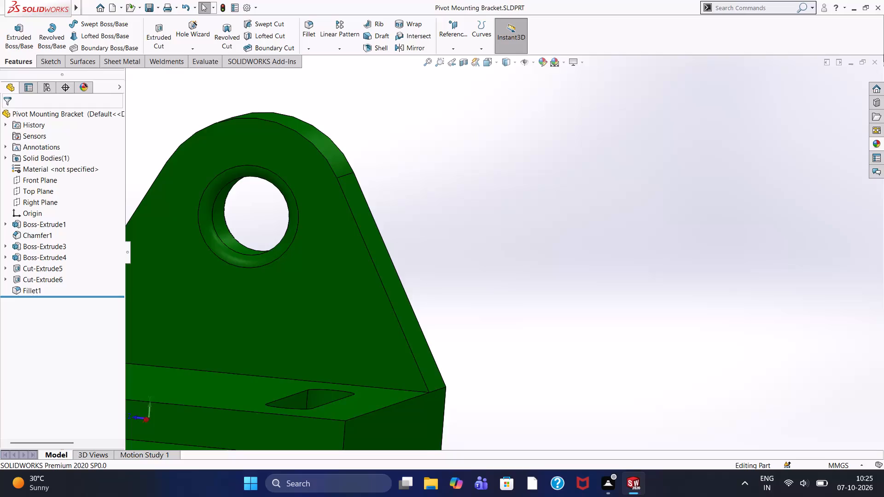
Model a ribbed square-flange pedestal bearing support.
Close the Pivot Mounting Bracket part and create a new part document.
left_click(877, 64)
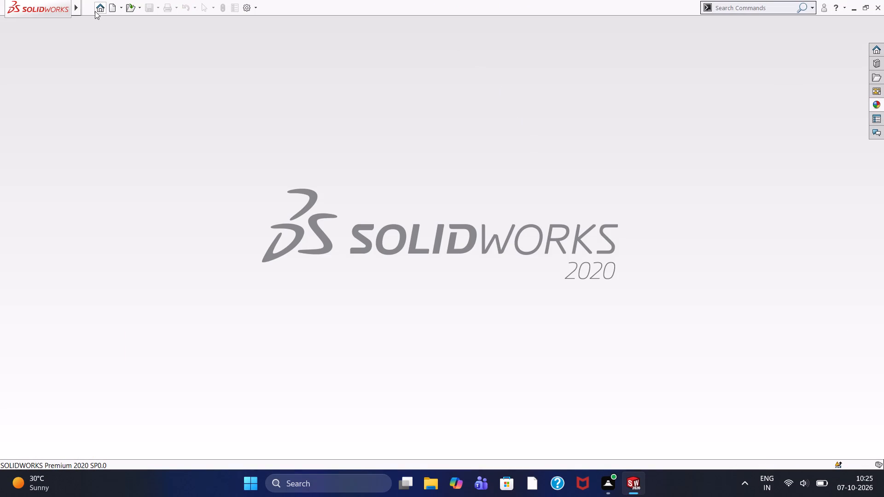
left_click(107, 6)
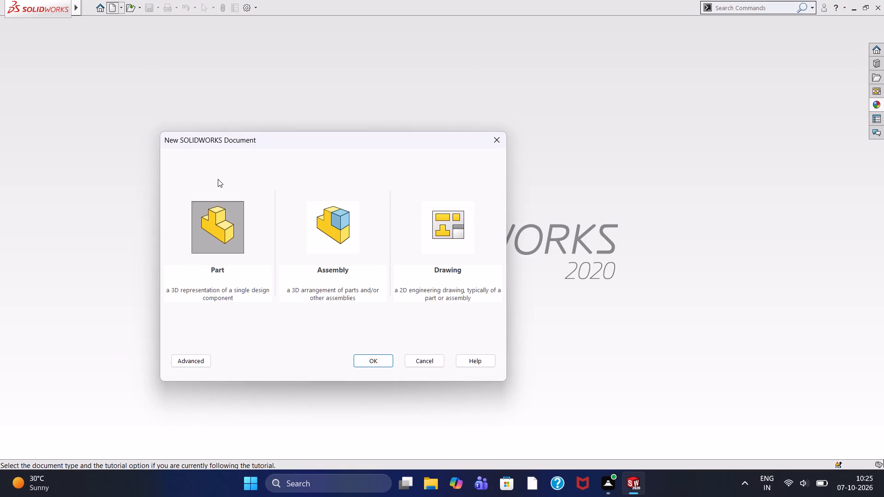
double_click(219, 220)
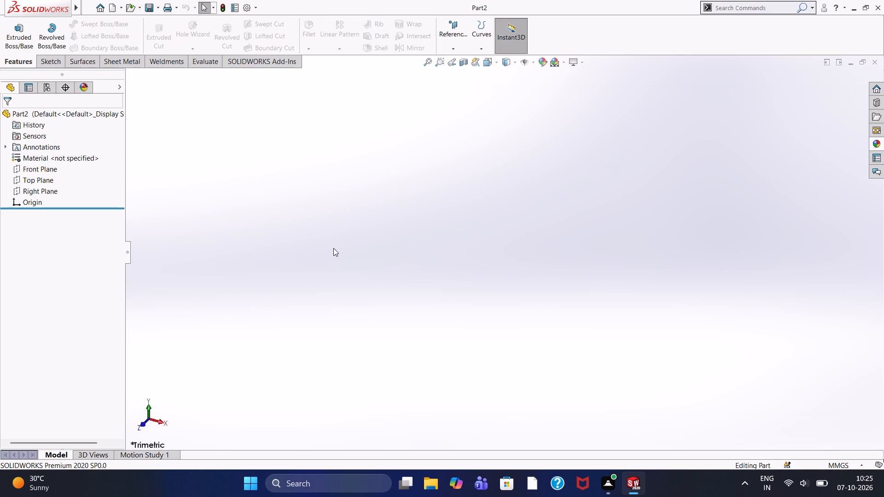
Sketch an 80 by 80 mm center rectangle on the Top Plane, centred on the origin.
left_click(51, 183)
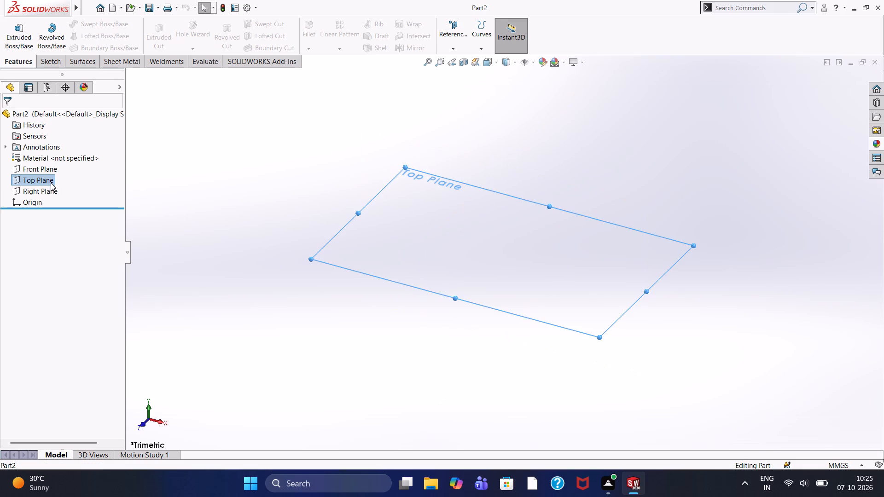
left_click(58, 167)
left_click(434, 273)
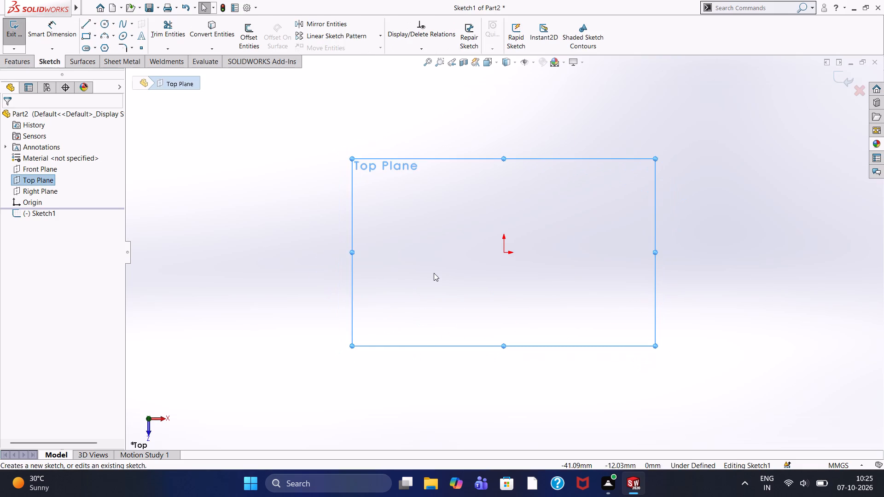
left_click(96, 37)
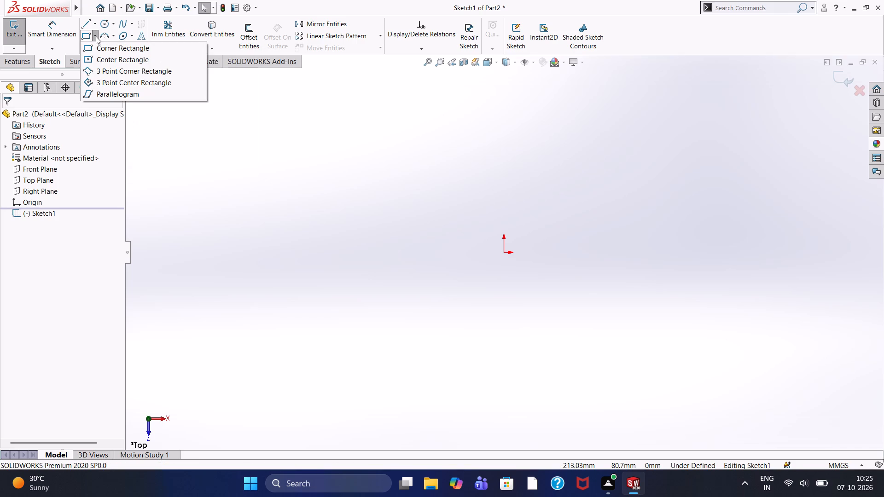
left_click(111, 63)
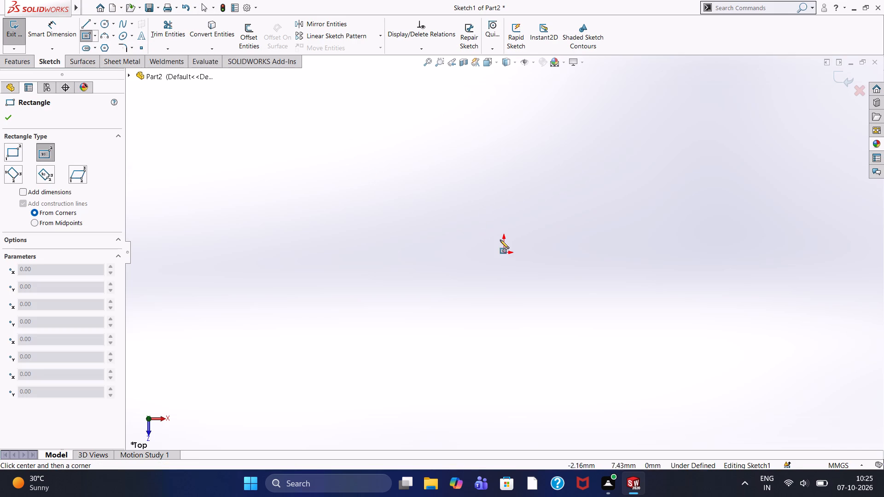
left_click(506, 252)
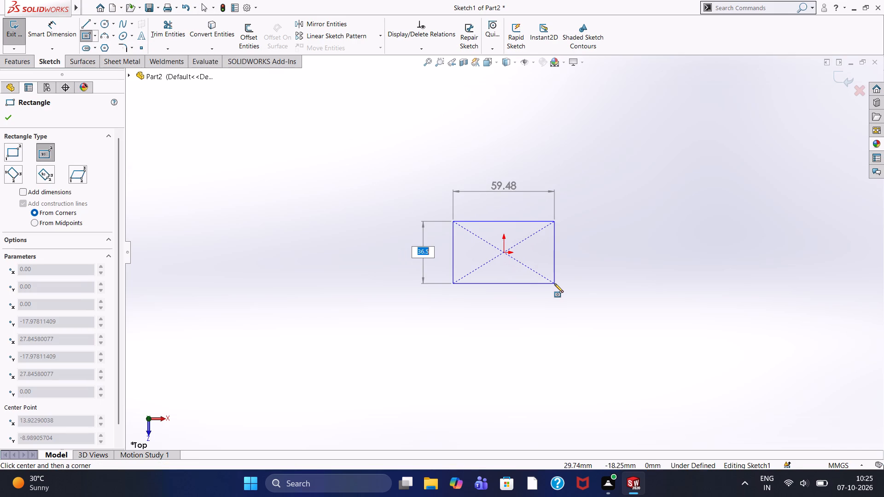
type("80")
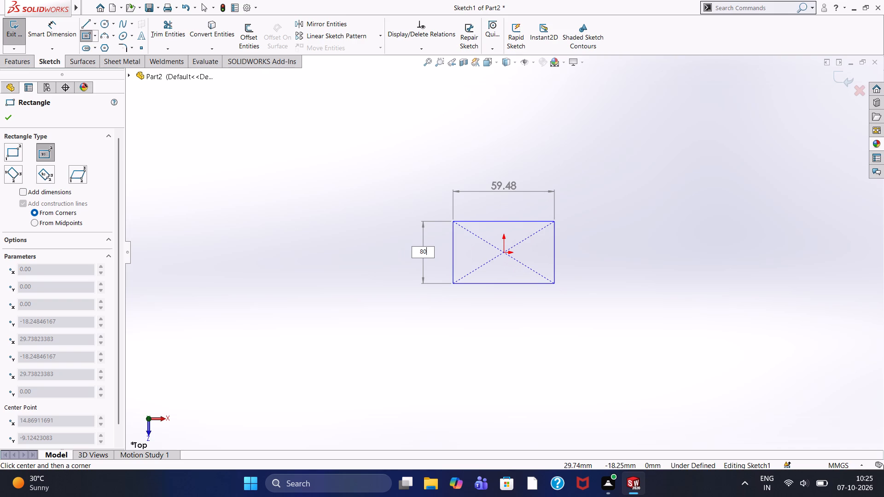
key("Return")
type("80")
key("Return")
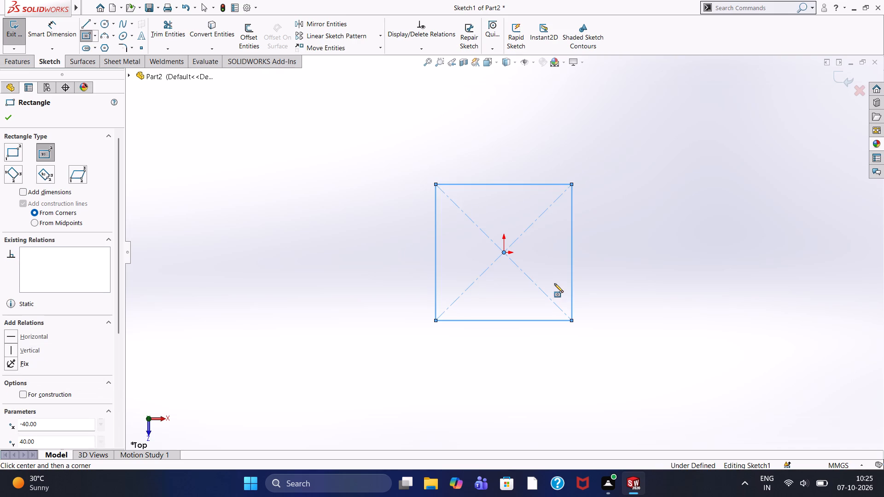
left_click(12, 120)
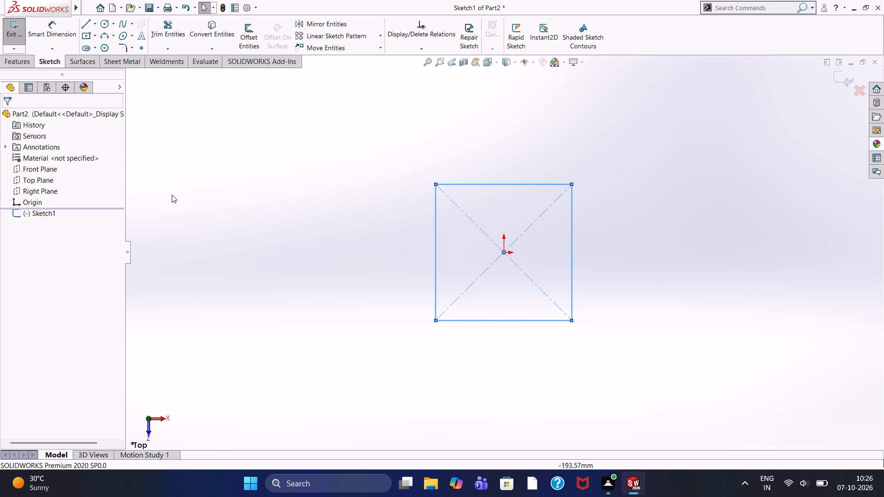
Extrude the square profile 10 mm as a blind boss to form the base plate.
left_click(16, 61)
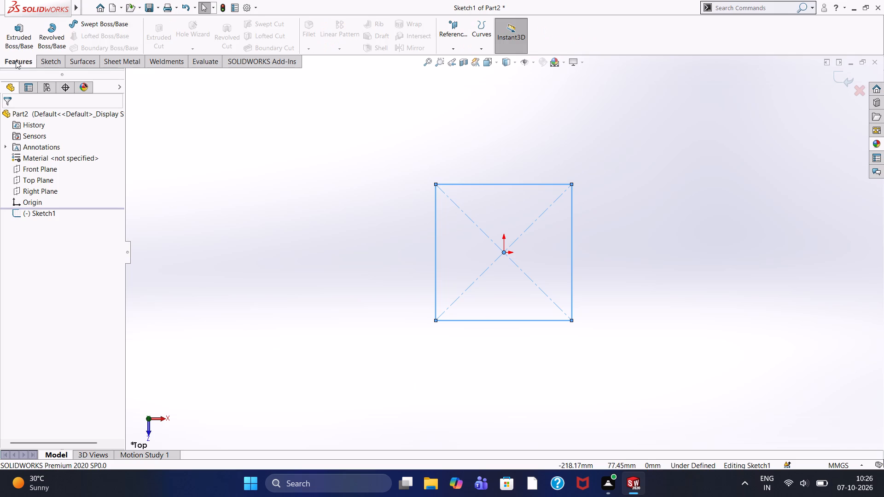
left_click(22, 34)
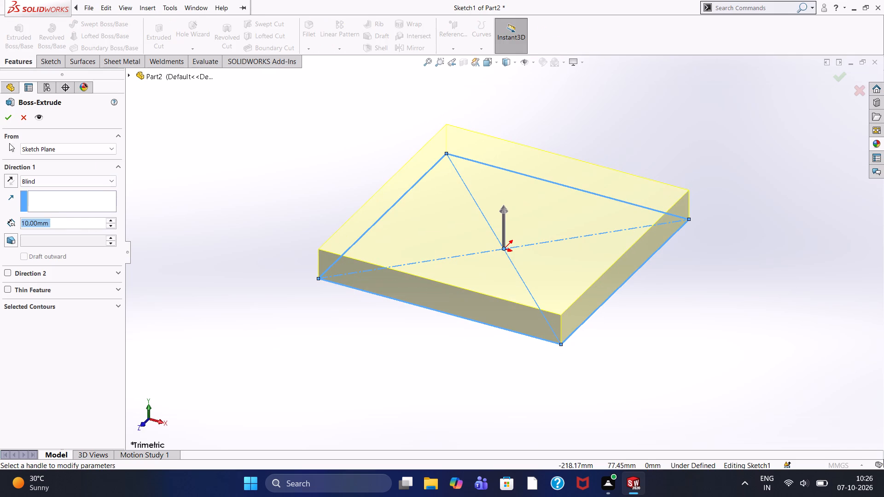
left_click(8, 119)
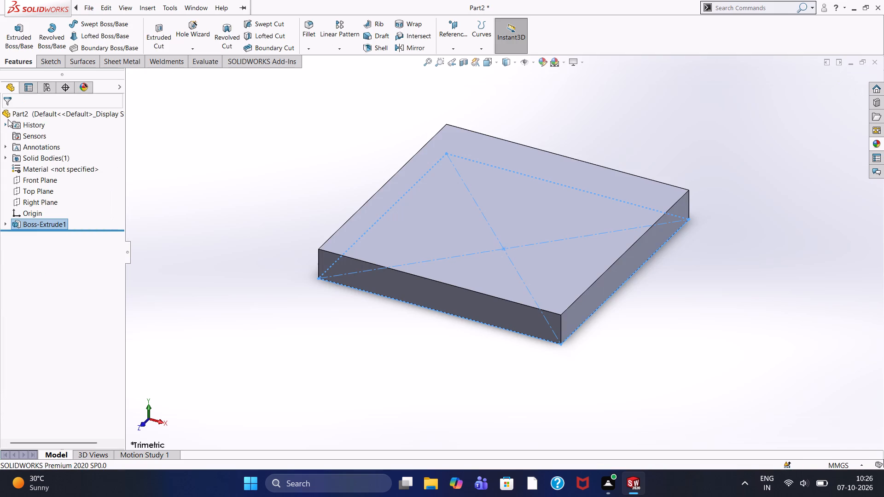
left_click(255, 215)
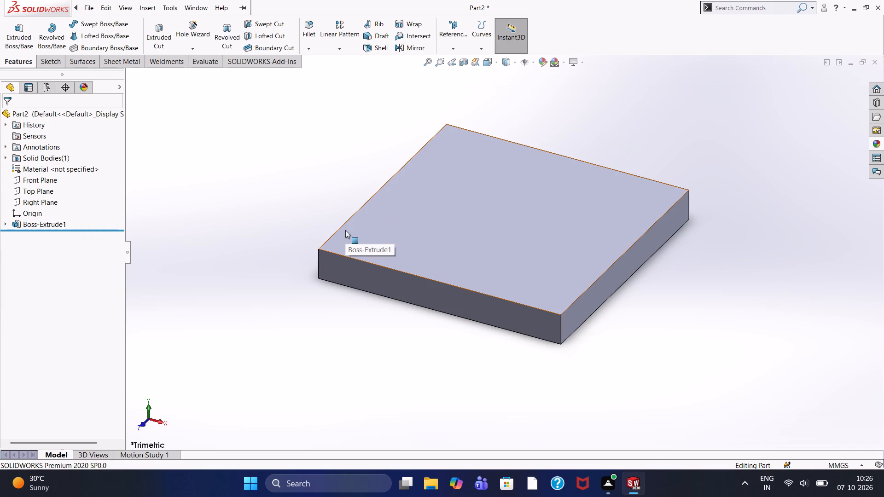
Start a sketch on the plate's upper face and draw a 9 mm radius circle centred on the origin.
key("ctrl+8")
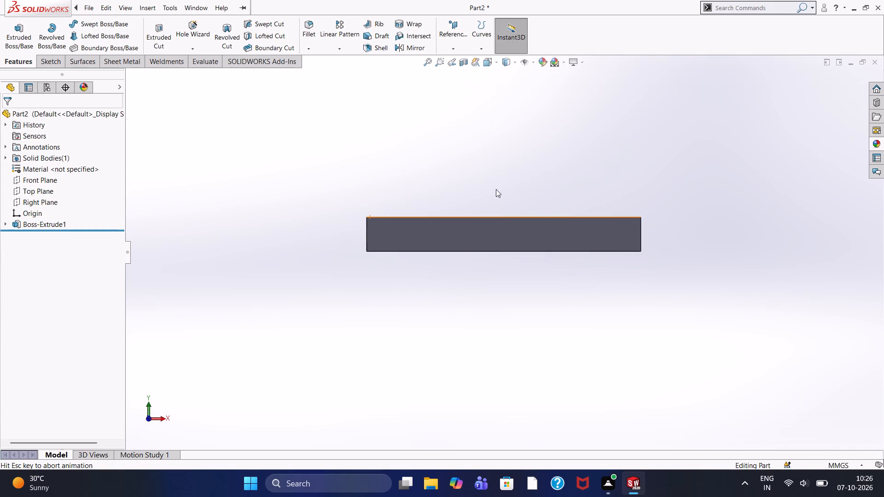
middle_click_drag(491, 167, 499, 214)
left_click(496, 217)
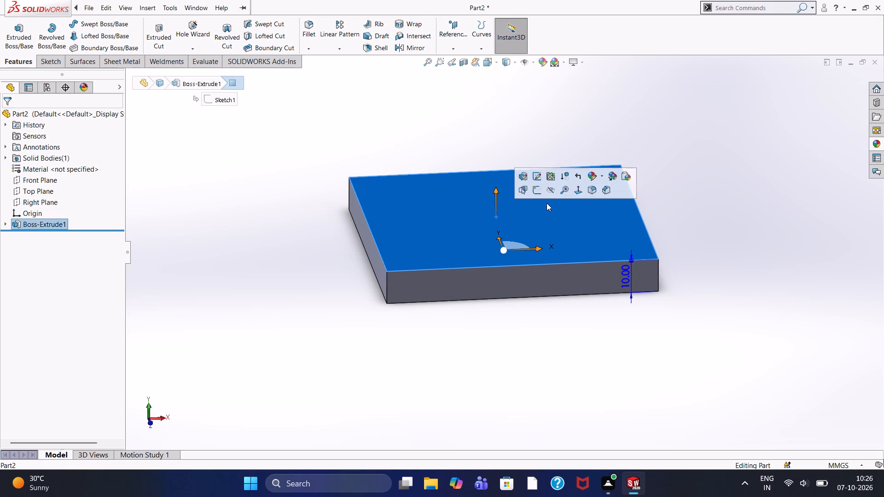
left_click(537, 187)
left_click(540, 186)
key("ctrl+8")
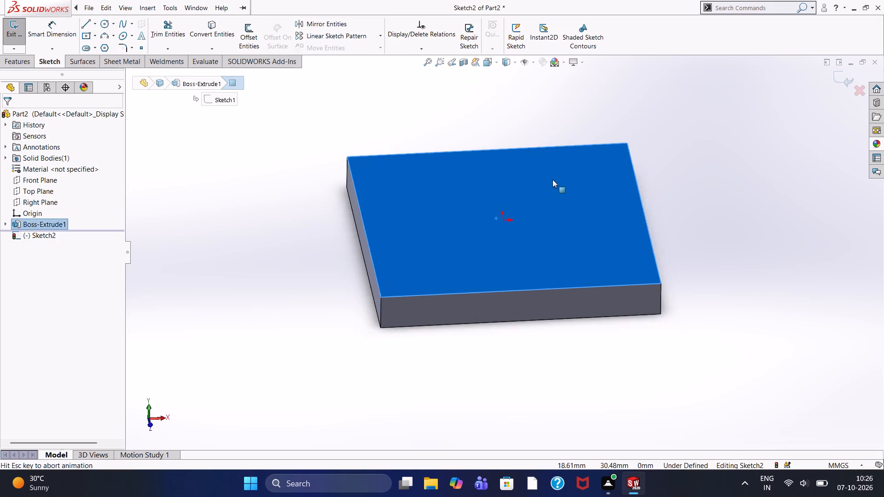
left_click(268, 214)
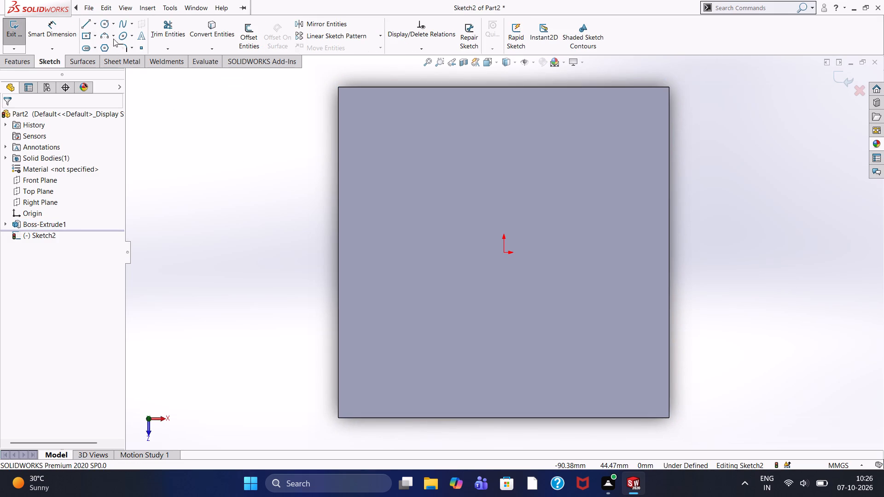
left_click(105, 25)
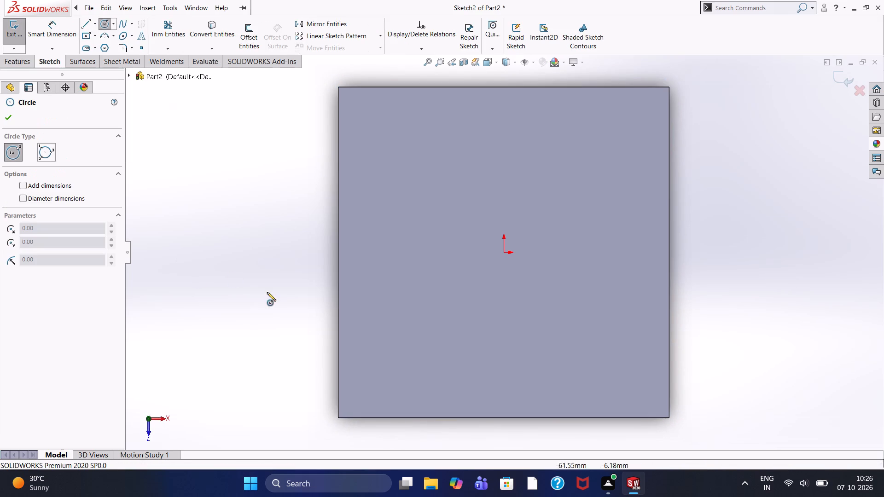
left_click(505, 253)
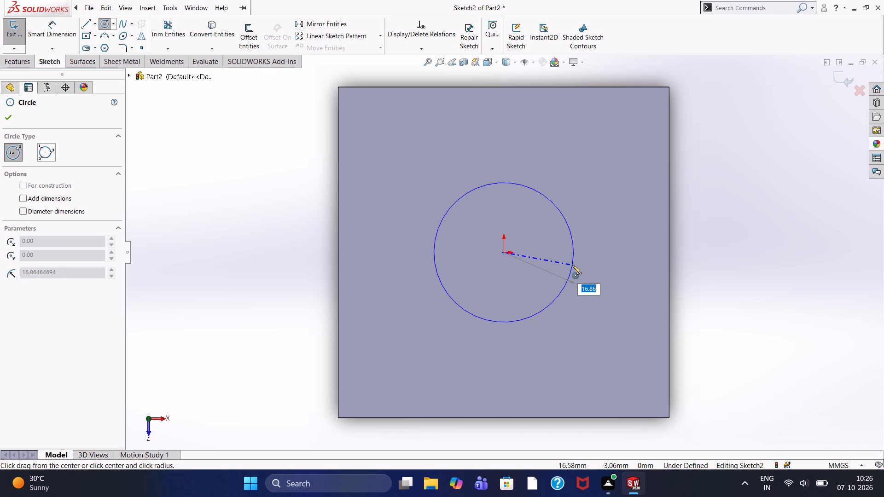
key("9")
key("Return")
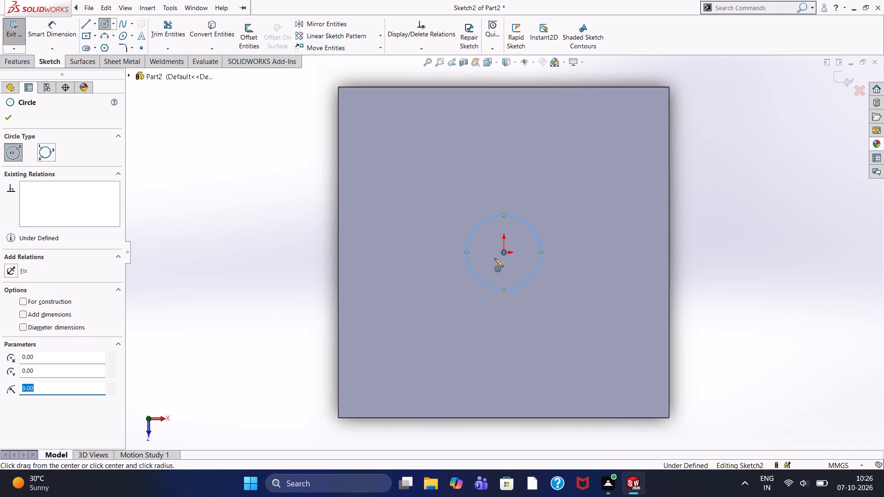
Add a concentric circle of 17 mm radius around the first circle.
left_click(503, 252)
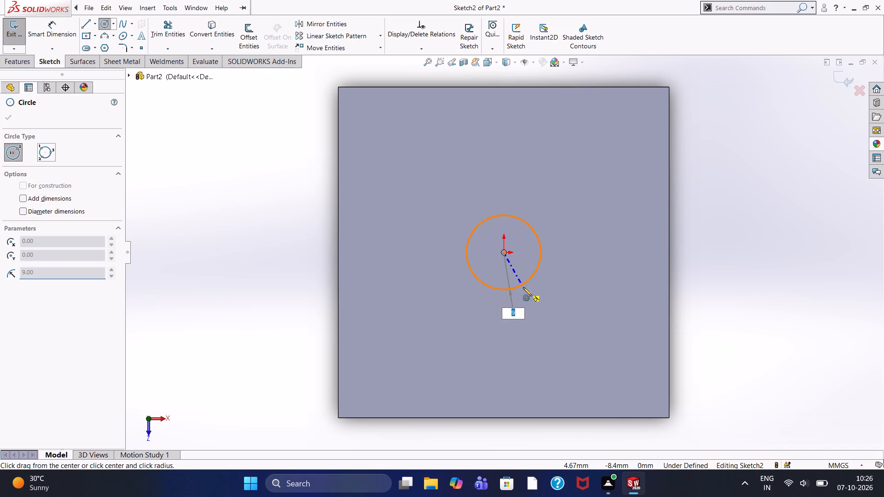
type("17")
key("Return")
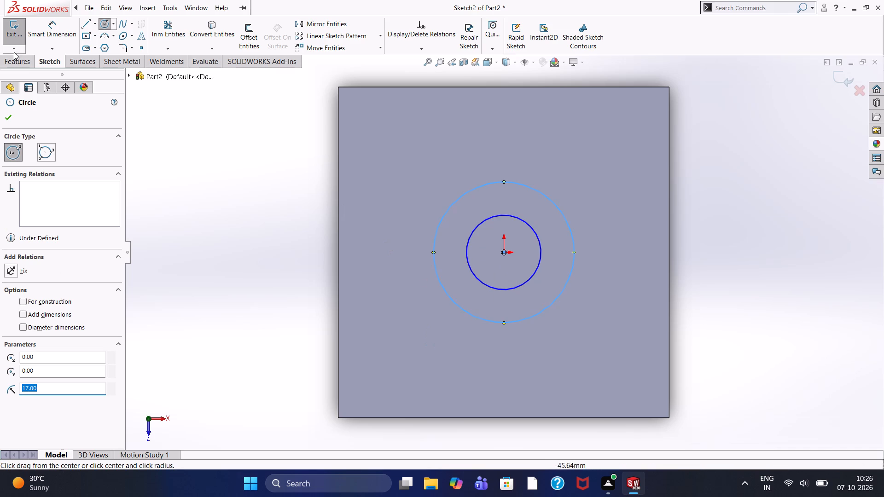
left_click(6, 119)
left_click(226, 190)
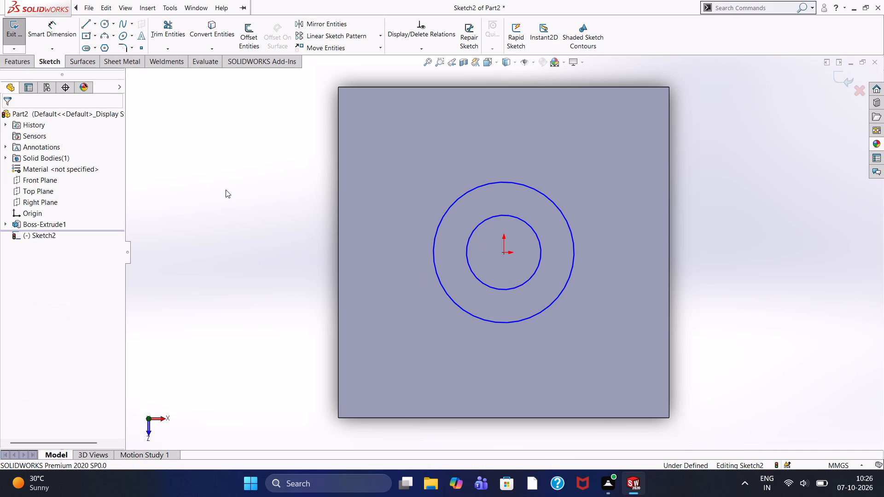
Extrude the ring between the two circles 40 mm upward from the plate, merged with it.
middle_click_drag(249, 196, 257, 87)
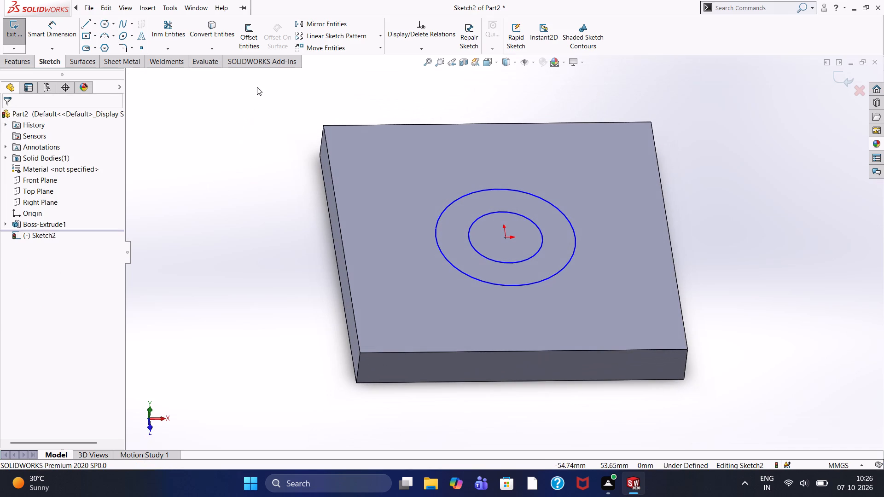
left_click(26, 63)
left_click(19, 39)
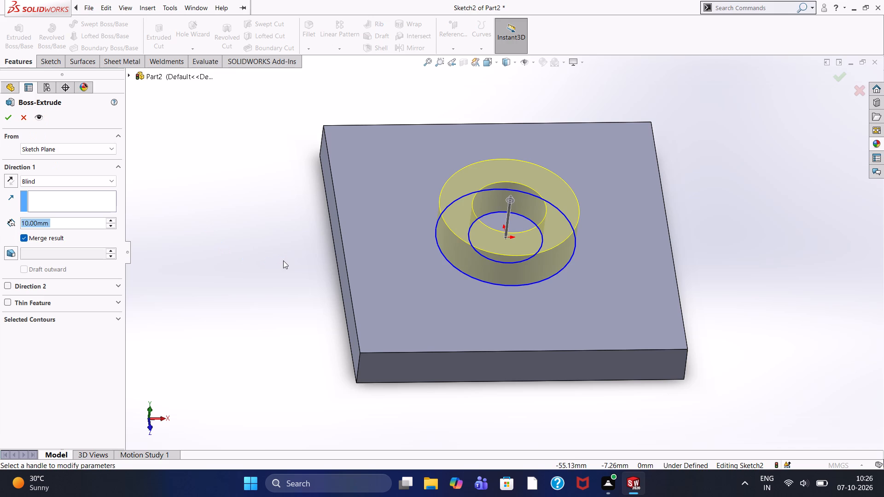
double_click(111, 220)
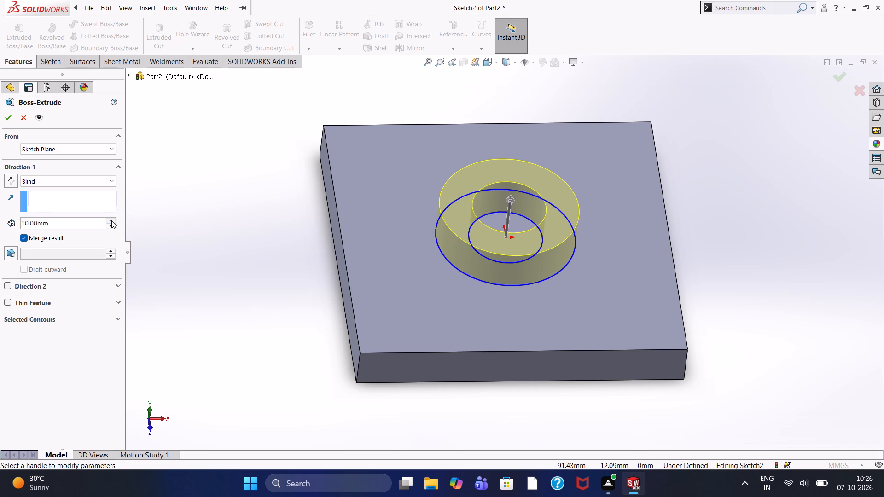
left_click(111, 220)
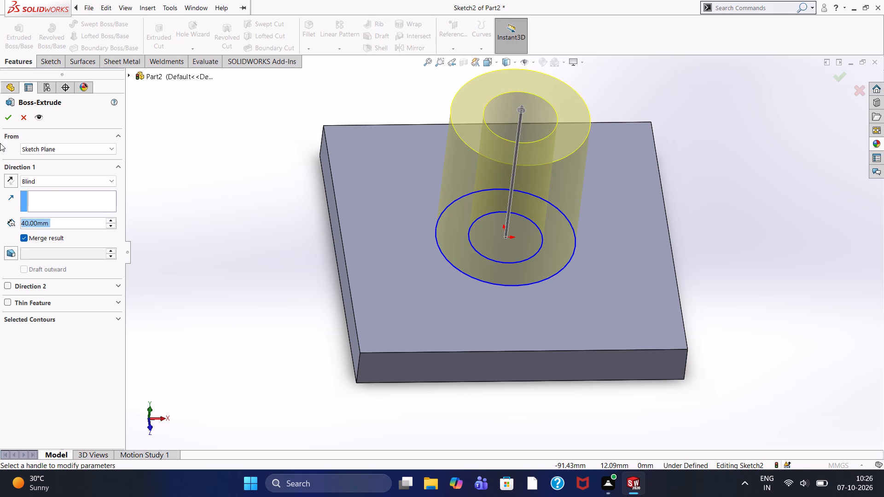
left_click(5, 115)
left_click(314, 265)
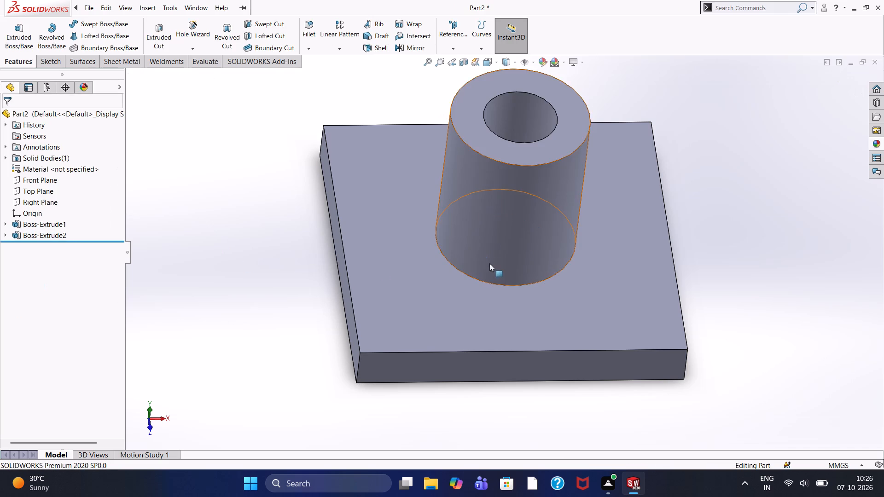
Sketch a slanted line about 42 mm long on the Right Plane, from the boss's outer side down to the plate's upper face.
middle_click_drag(489, 263, 468, 209)
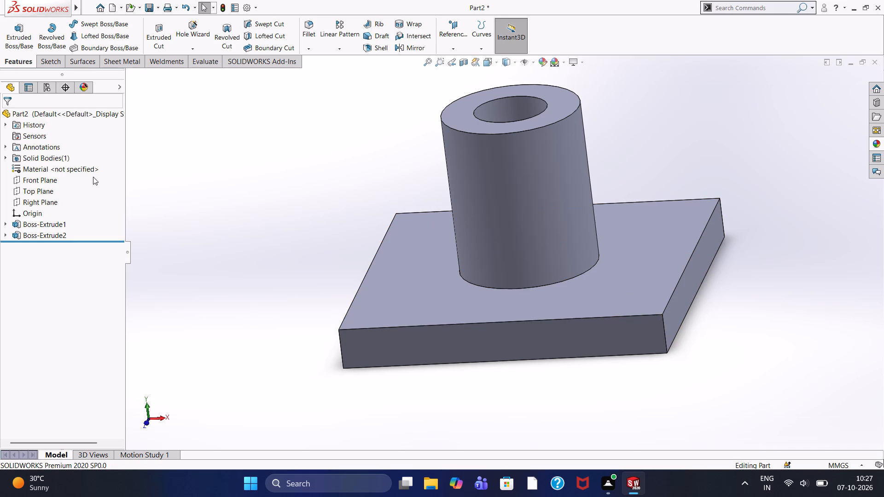
left_click(37, 202)
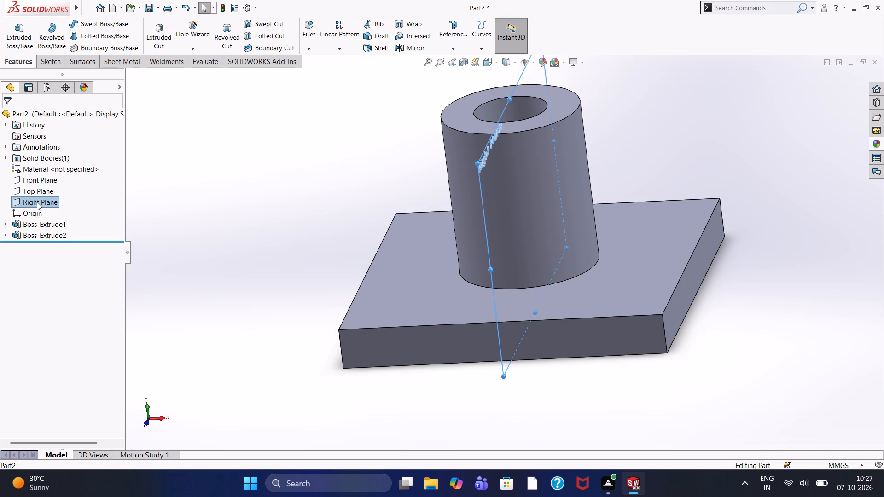
left_click(47, 190)
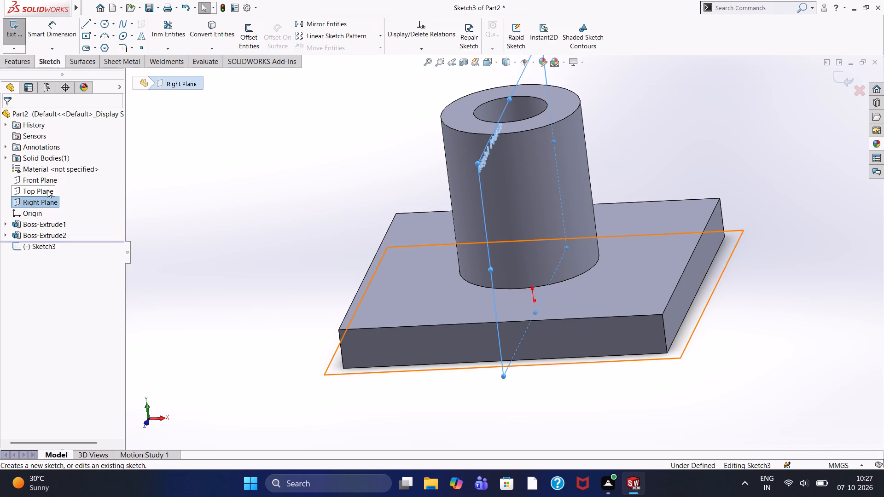
key("ctrl+8")
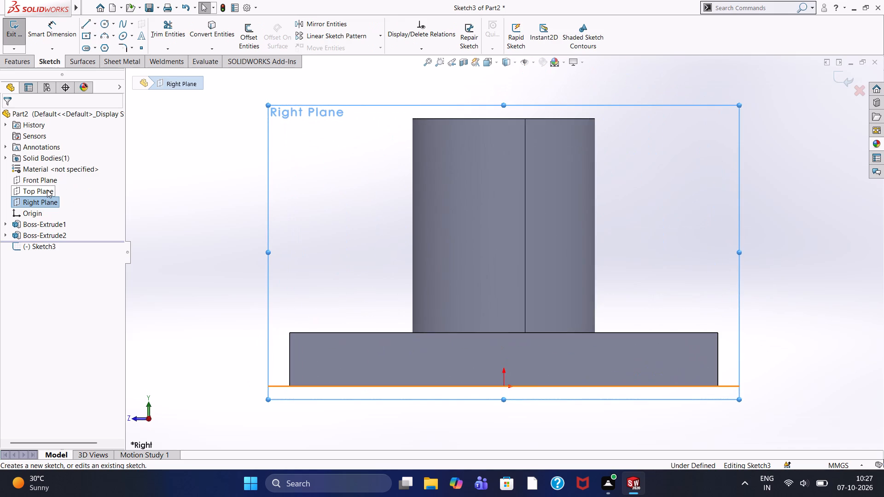
left_click(309, 223)
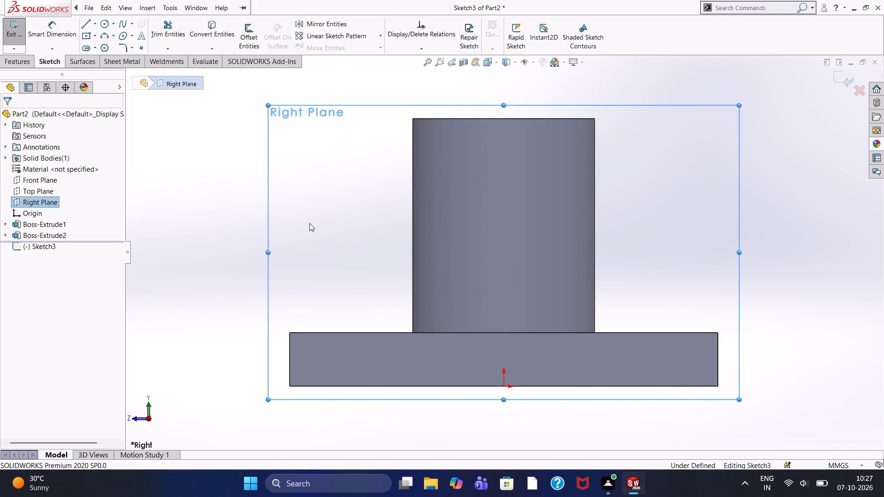
left_click(88, 25)
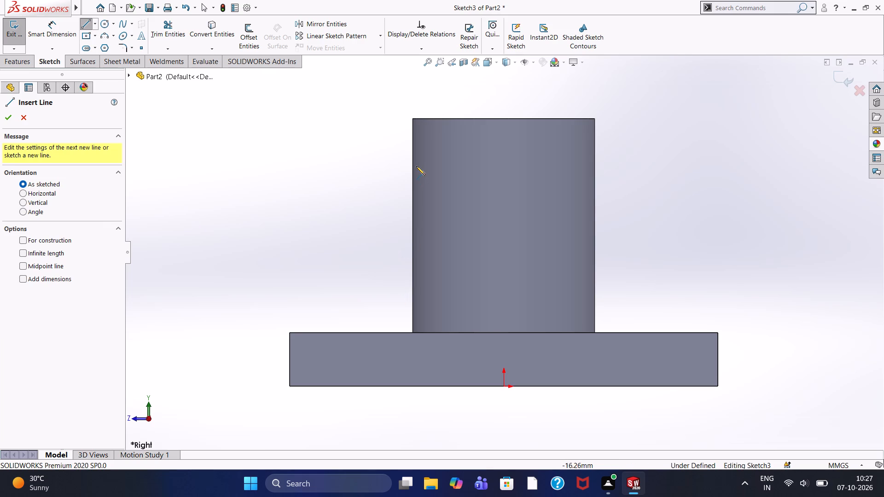
left_click(412, 139)
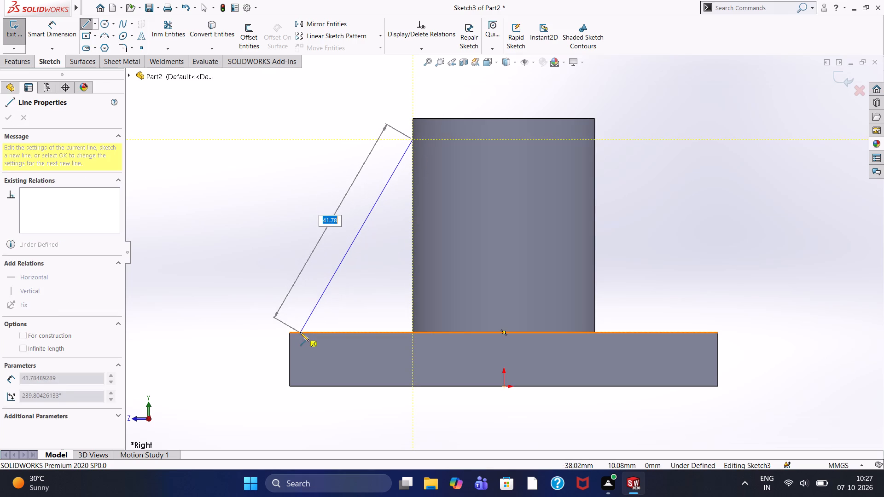
left_click(298, 333)
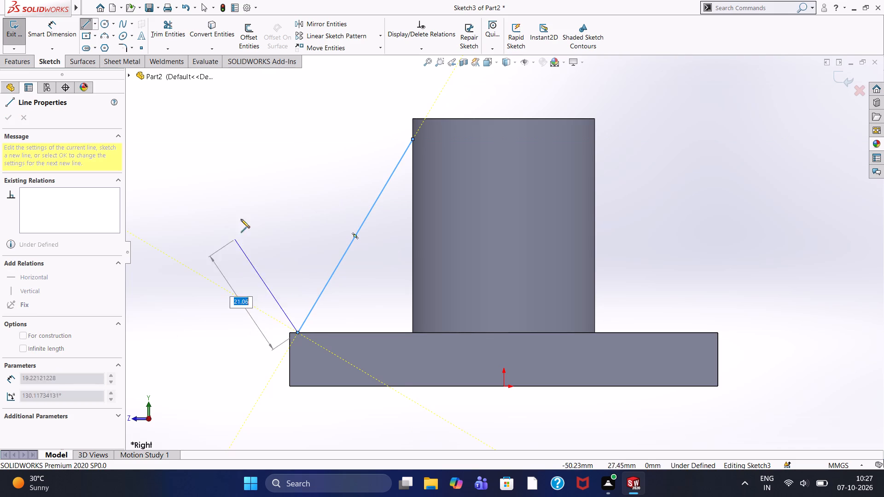
right_click(252, 210)
left_click(265, 216)
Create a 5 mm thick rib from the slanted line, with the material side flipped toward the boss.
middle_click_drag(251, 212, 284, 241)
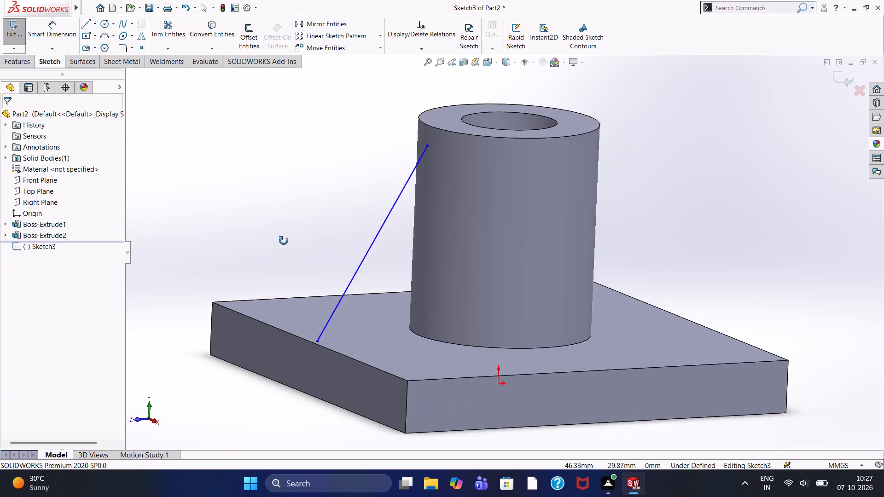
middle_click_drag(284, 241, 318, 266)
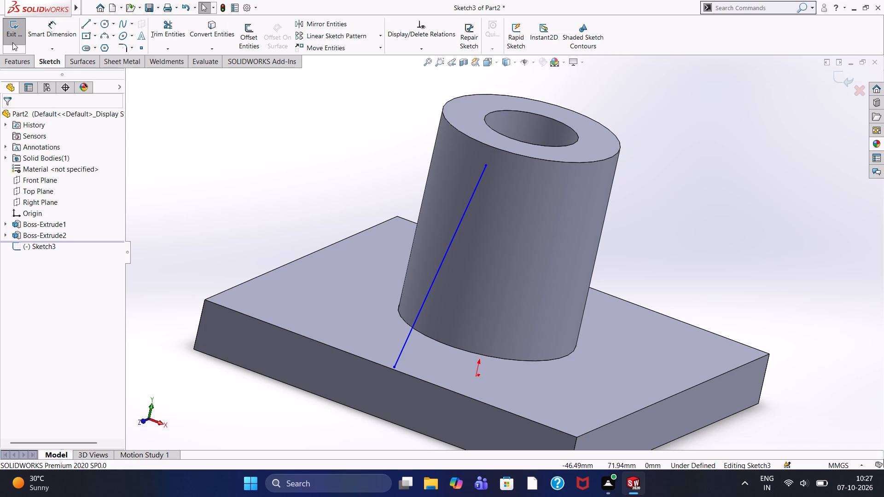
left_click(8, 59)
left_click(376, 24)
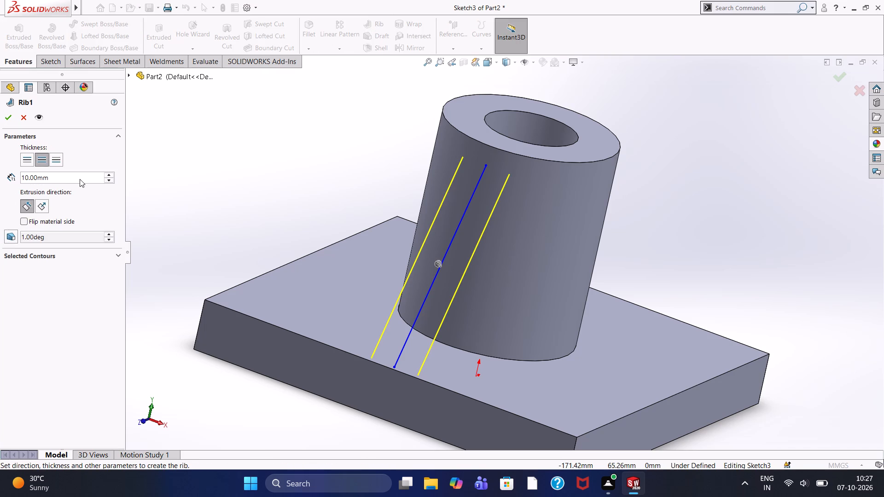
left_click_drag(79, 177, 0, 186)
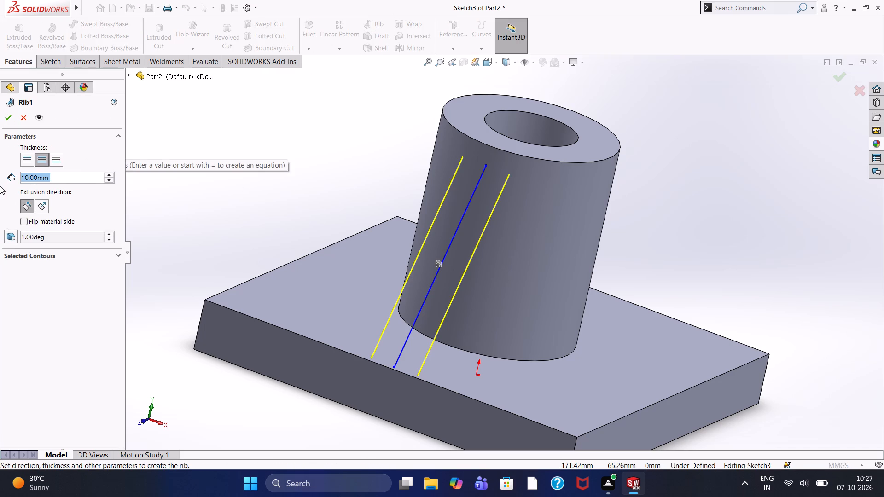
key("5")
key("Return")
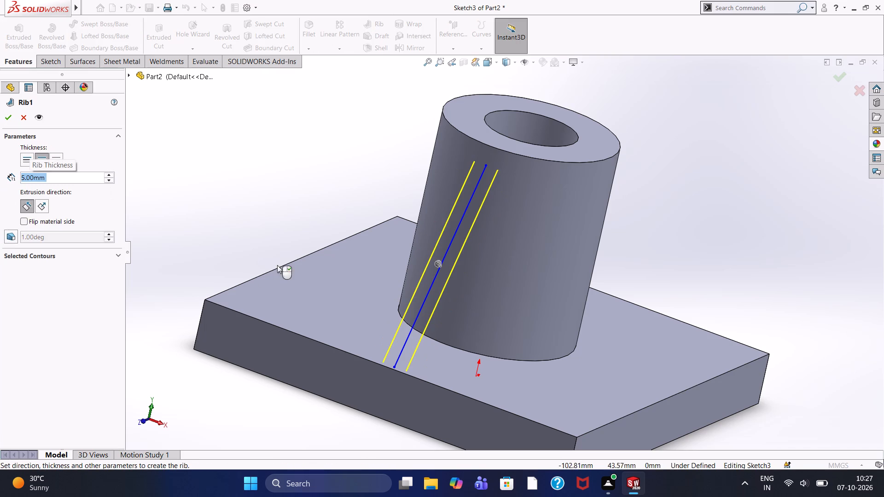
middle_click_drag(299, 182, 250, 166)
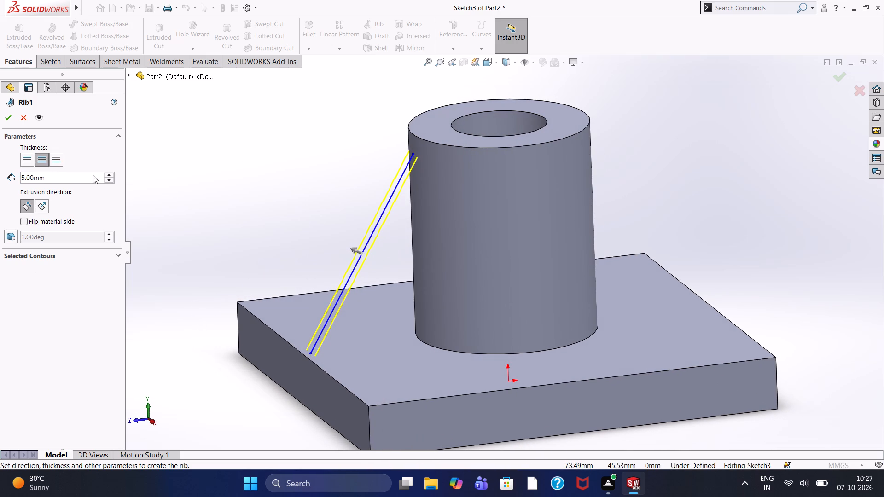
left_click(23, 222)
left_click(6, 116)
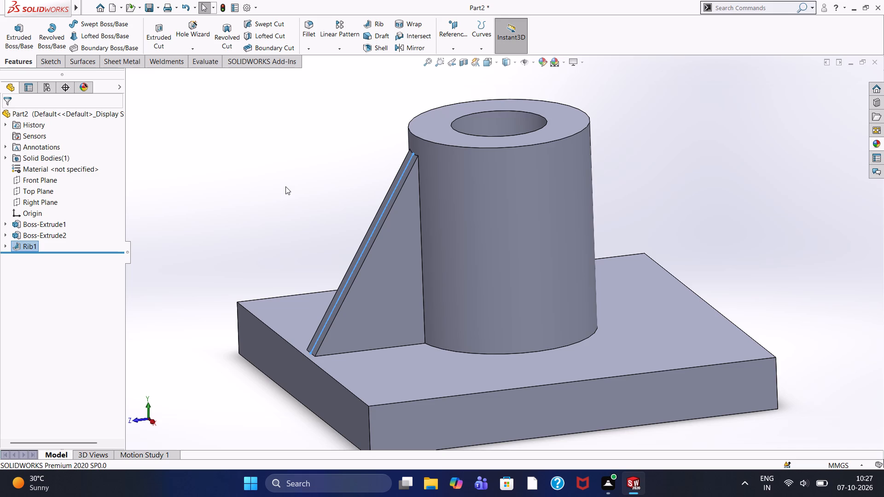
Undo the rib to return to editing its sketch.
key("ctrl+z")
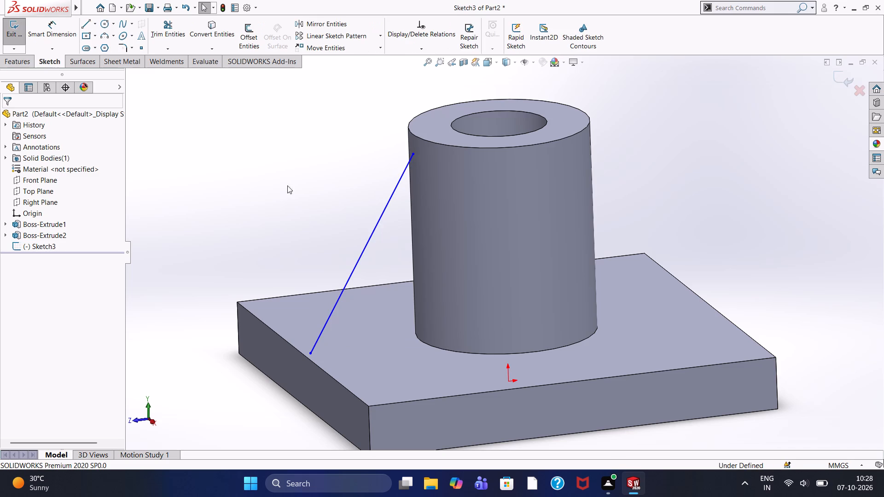
Draw a vertical centreline about 50 mm long from the origin up to the boss's top edge.
middle_click_drag(353, 174, 302, 174)
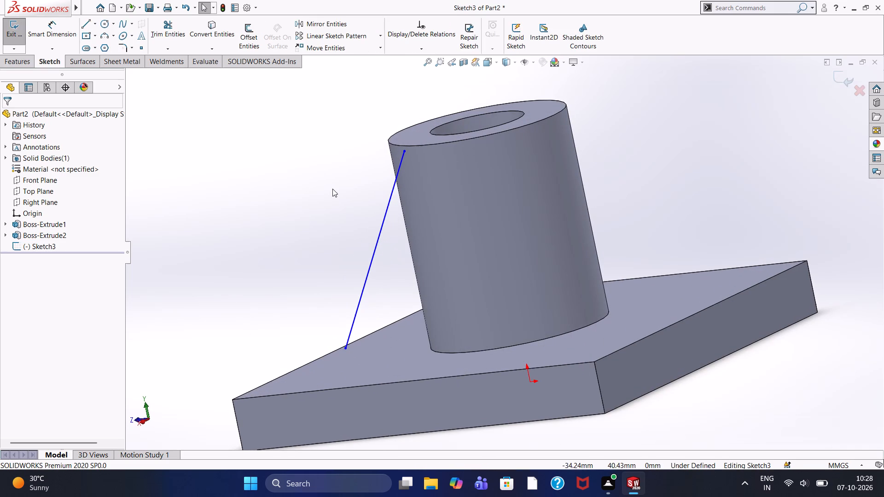
key("ctrl+8")
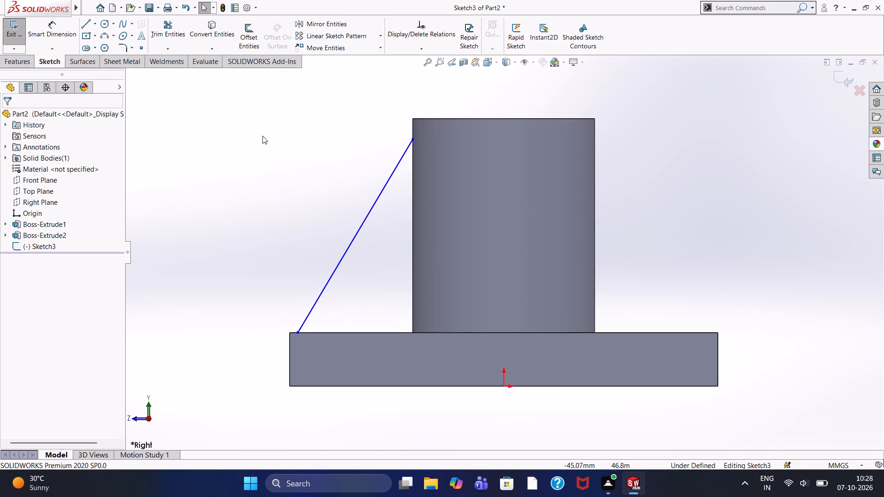
left_click(262, 136)
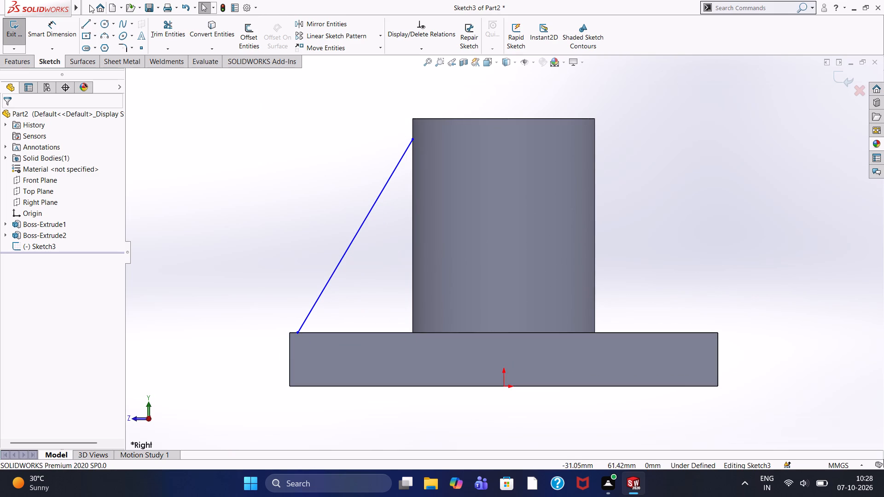
left_click(96, 24)
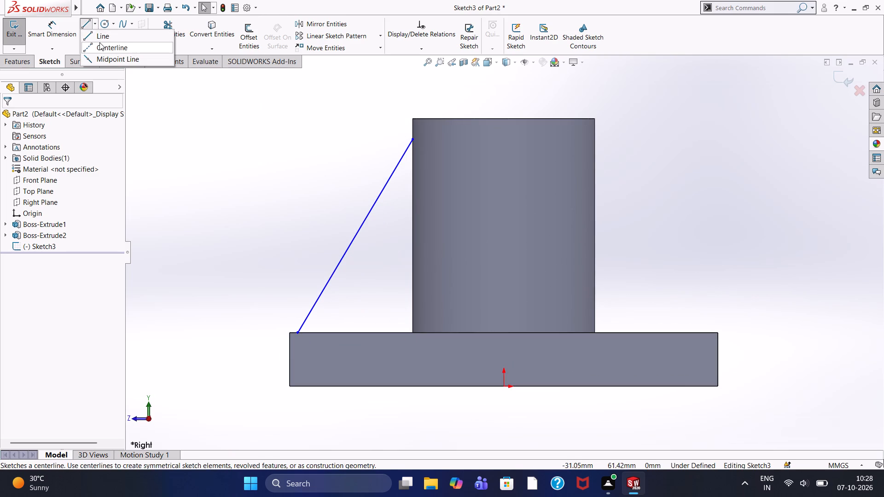
left_click(99, 43)
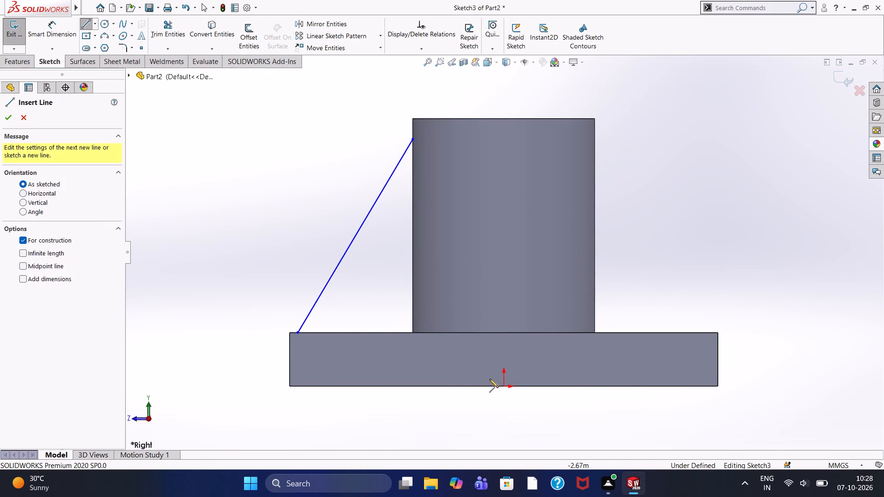
left_click(502, 386)
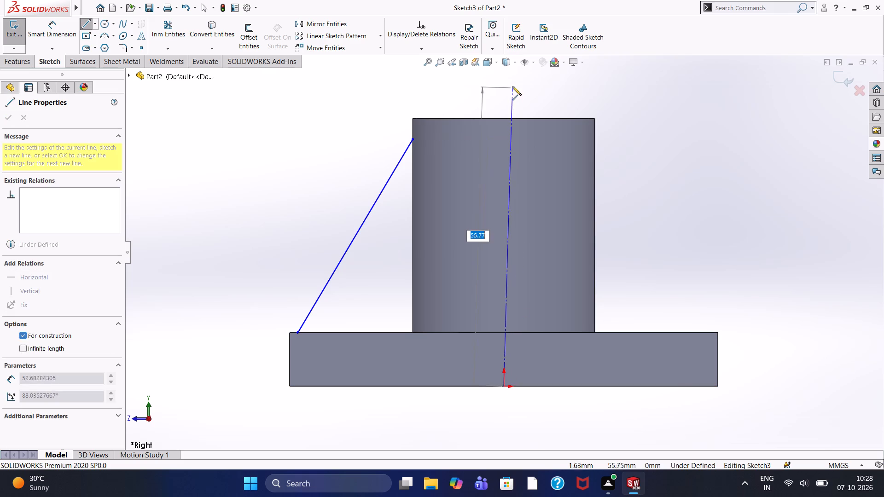
left_click(505, 118)
right_click(537, 82)
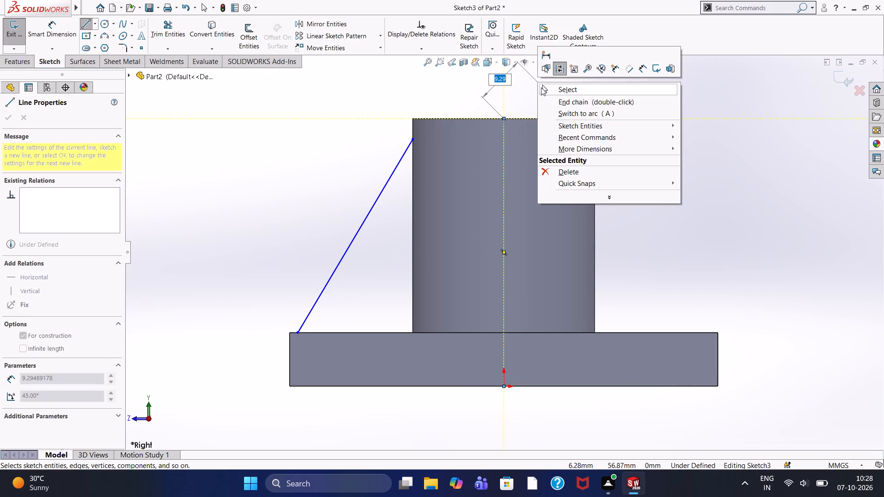
left_click(543, 89)
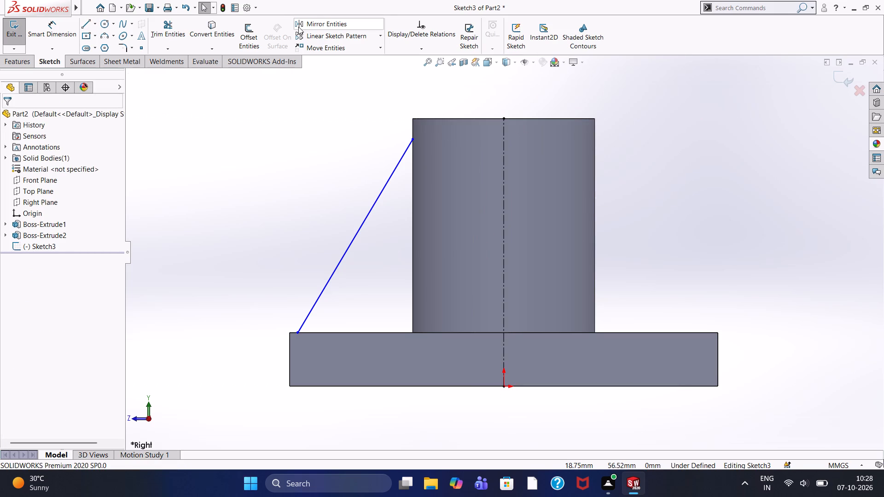
Mirror the slanted line about the vertical centreline, keeping the original.
left_click(301, 26)
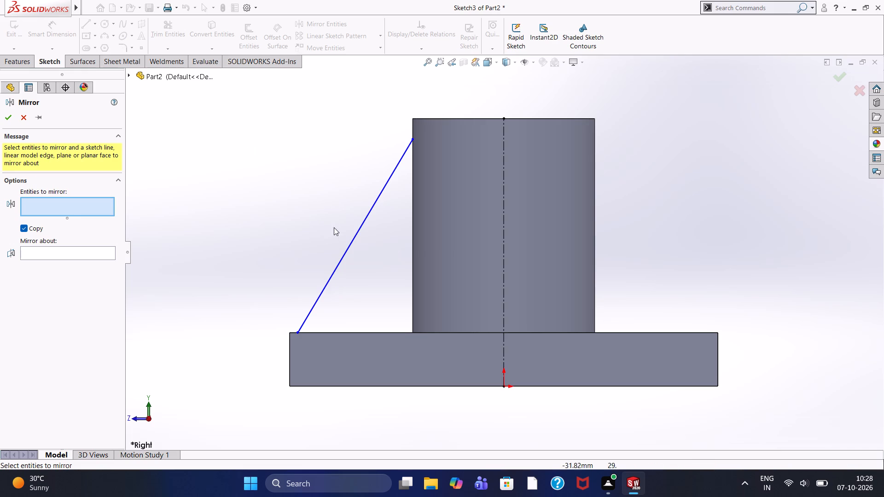
left_click(357, 237)
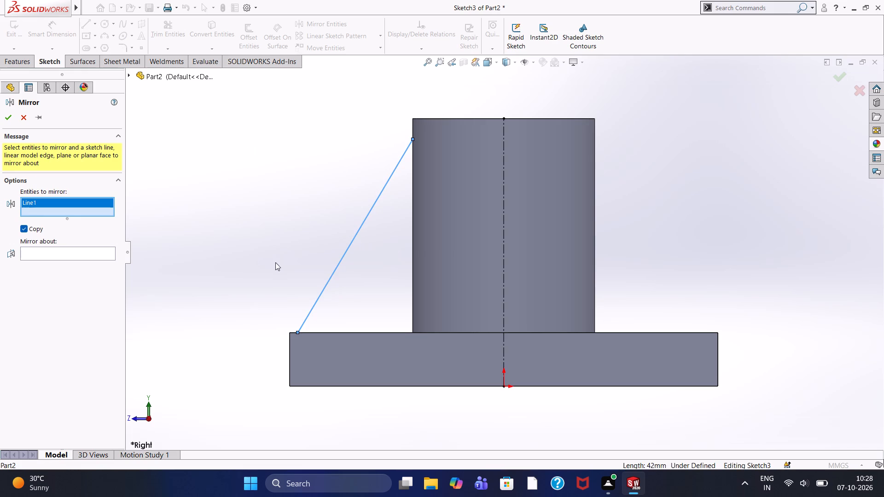
left_click(62, 254)
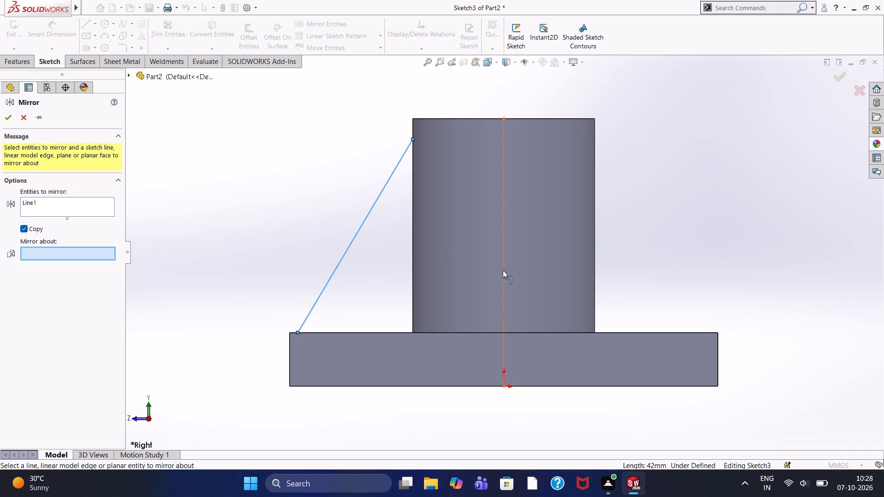
left_click(503, 270)
left_click(10, 119)
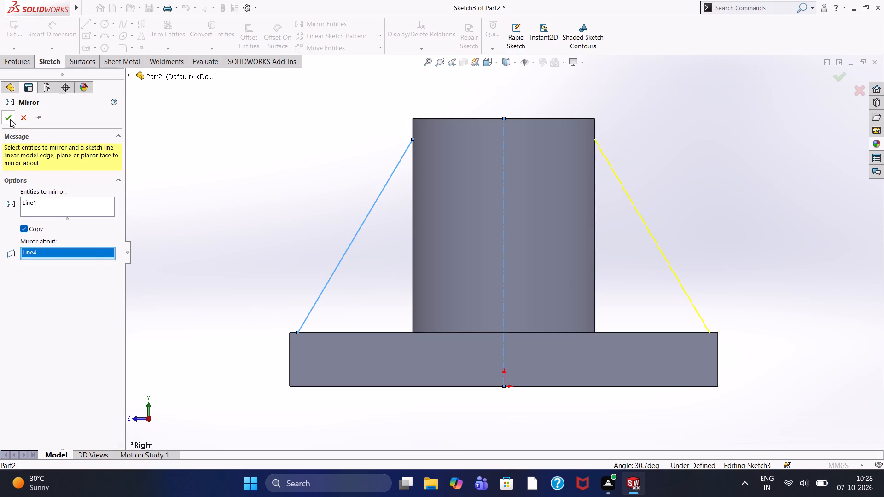
left_click(284, 193)
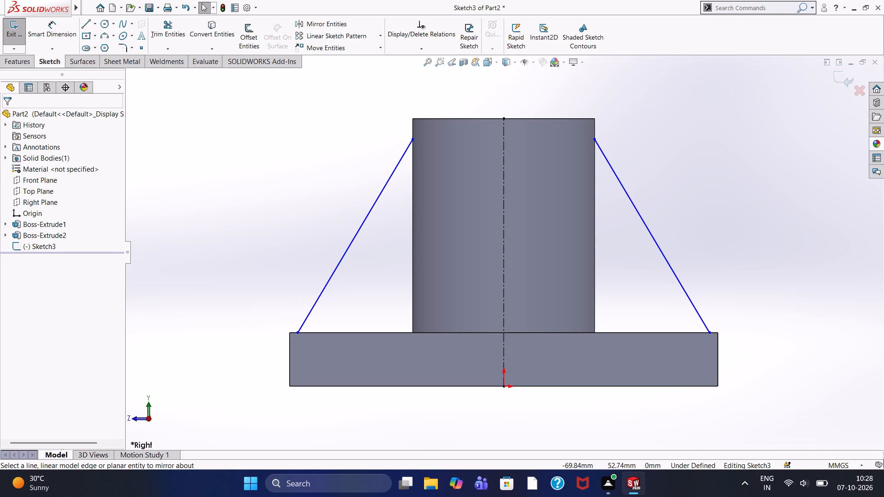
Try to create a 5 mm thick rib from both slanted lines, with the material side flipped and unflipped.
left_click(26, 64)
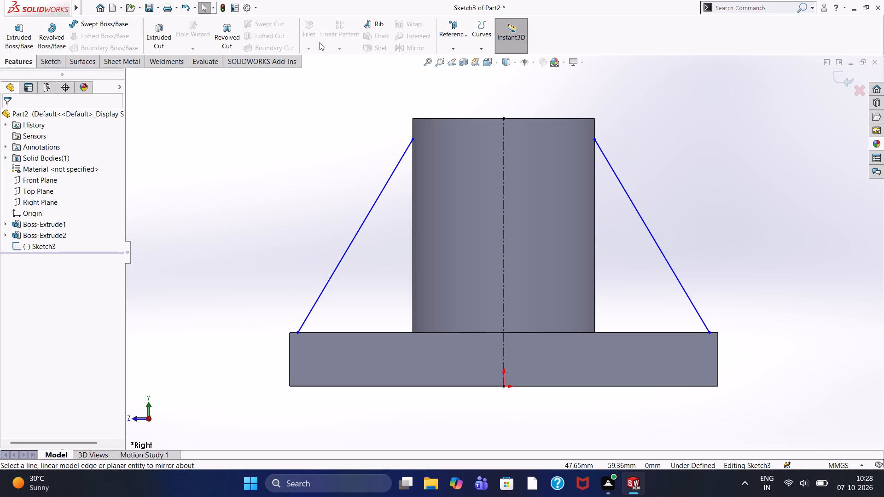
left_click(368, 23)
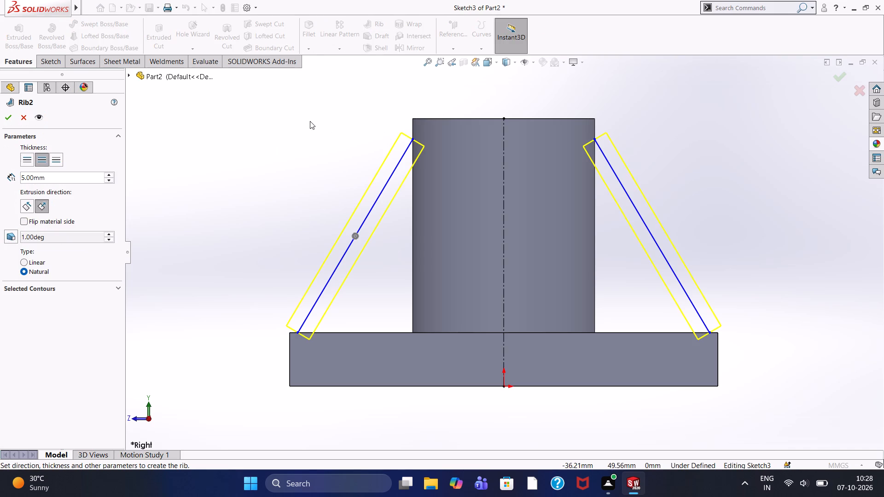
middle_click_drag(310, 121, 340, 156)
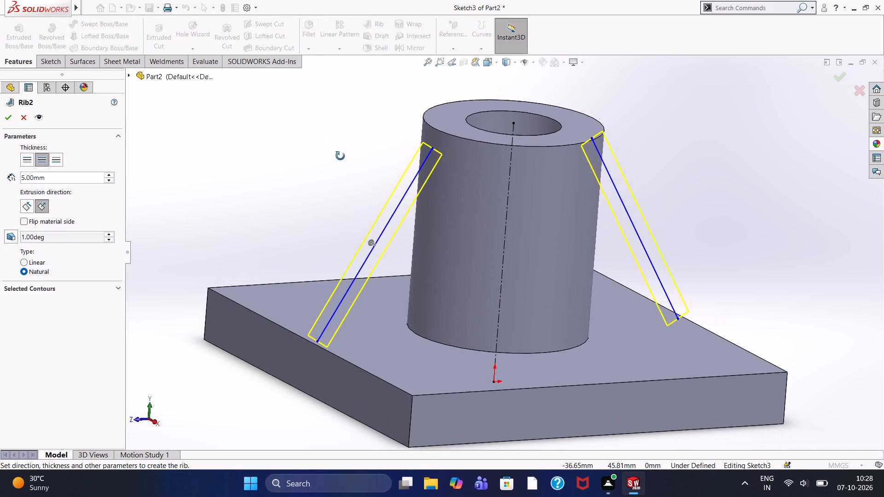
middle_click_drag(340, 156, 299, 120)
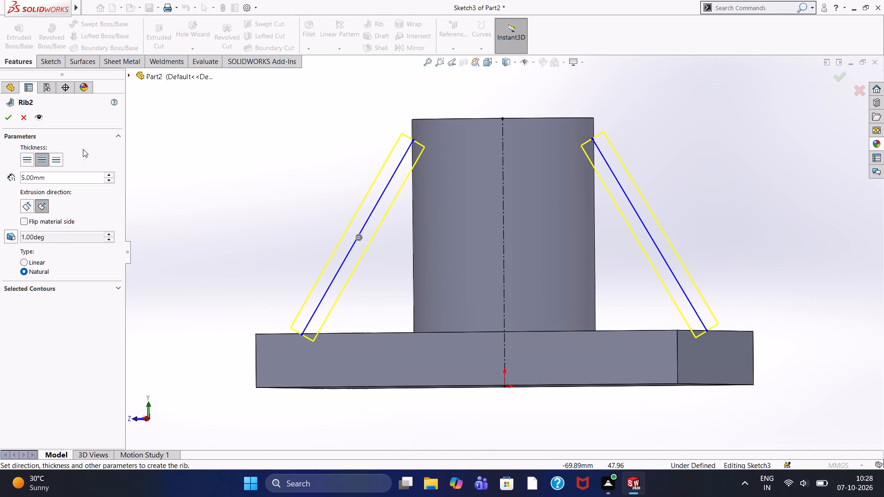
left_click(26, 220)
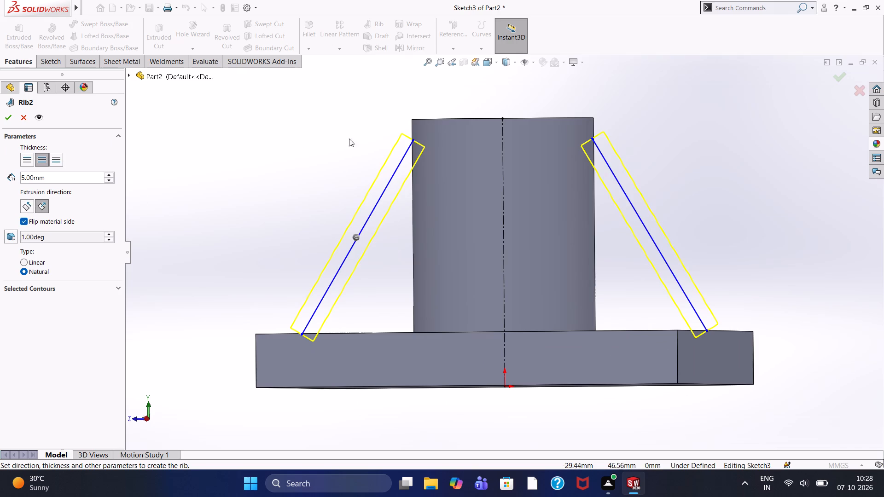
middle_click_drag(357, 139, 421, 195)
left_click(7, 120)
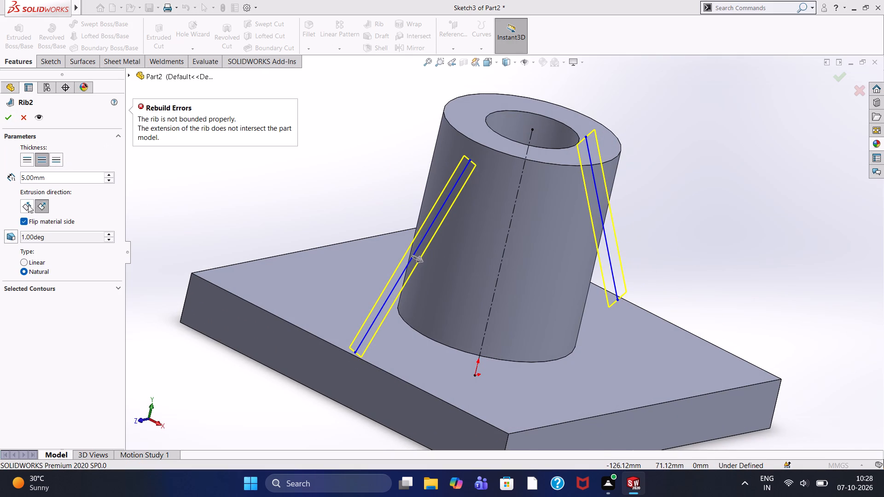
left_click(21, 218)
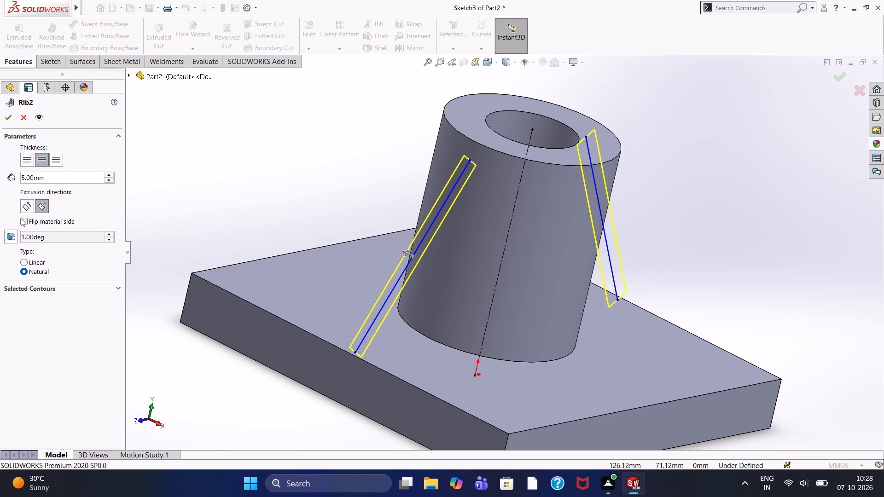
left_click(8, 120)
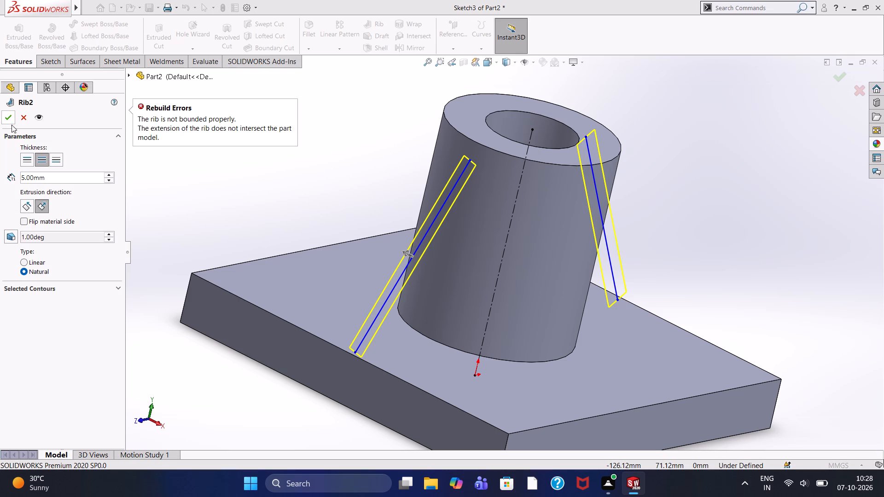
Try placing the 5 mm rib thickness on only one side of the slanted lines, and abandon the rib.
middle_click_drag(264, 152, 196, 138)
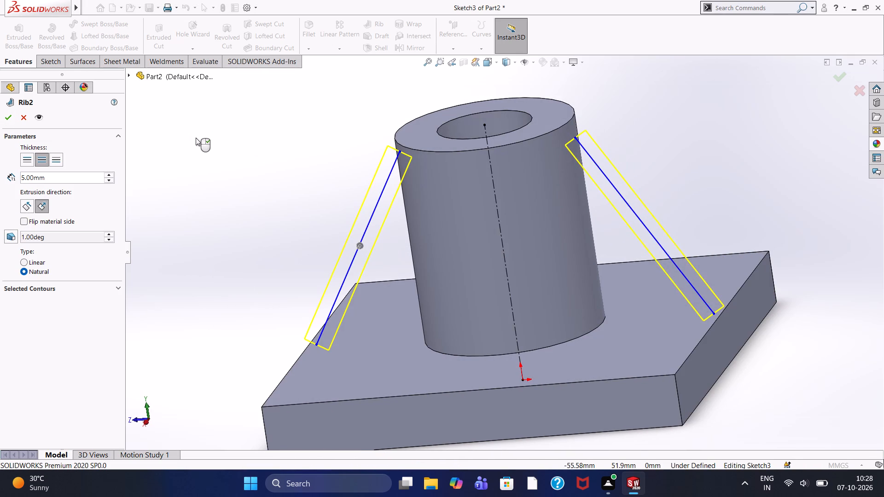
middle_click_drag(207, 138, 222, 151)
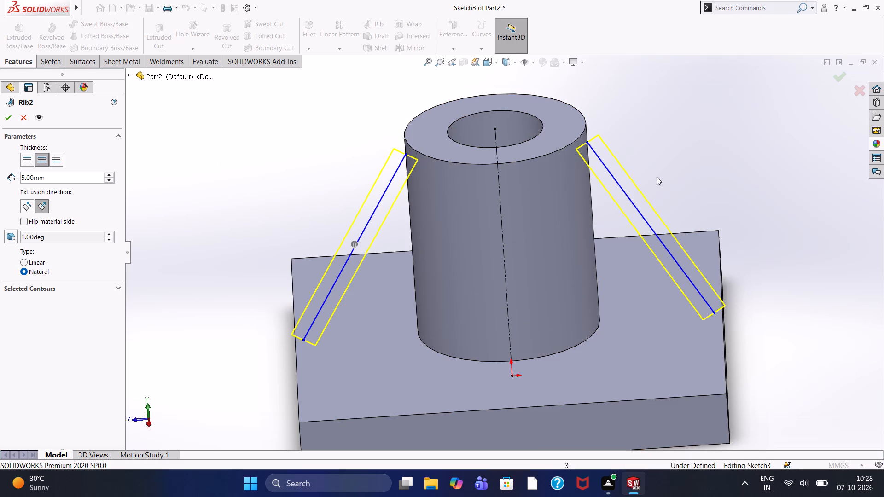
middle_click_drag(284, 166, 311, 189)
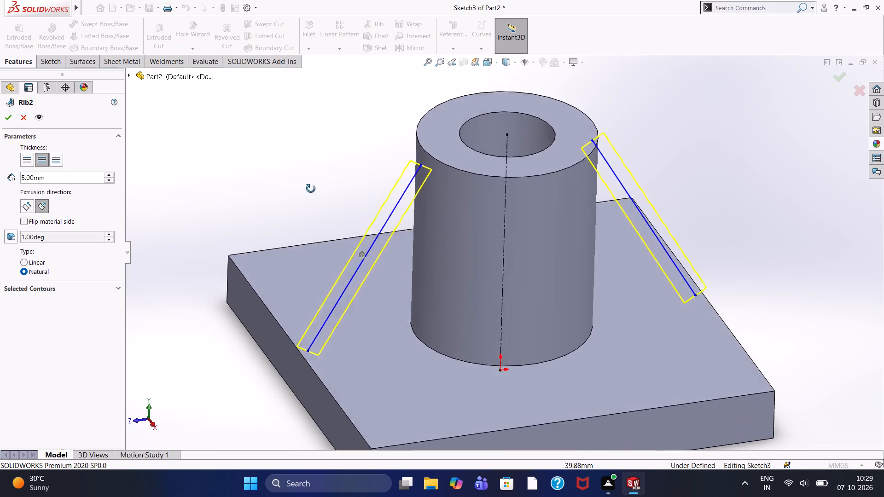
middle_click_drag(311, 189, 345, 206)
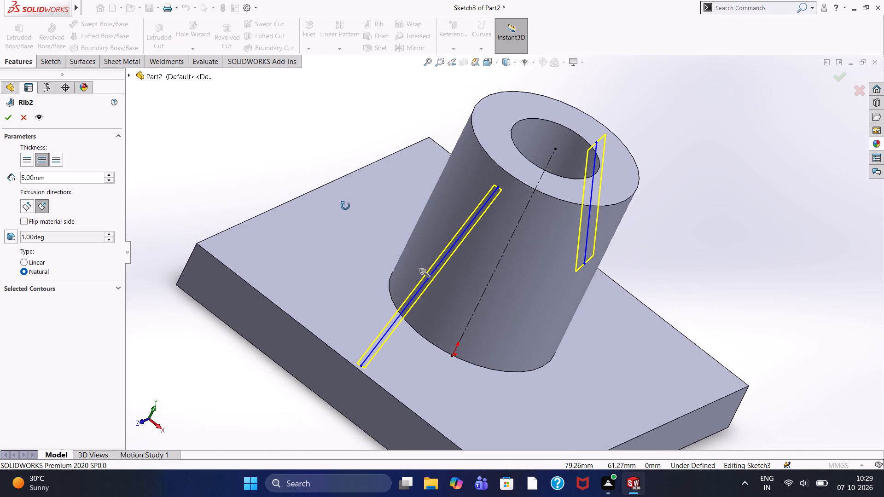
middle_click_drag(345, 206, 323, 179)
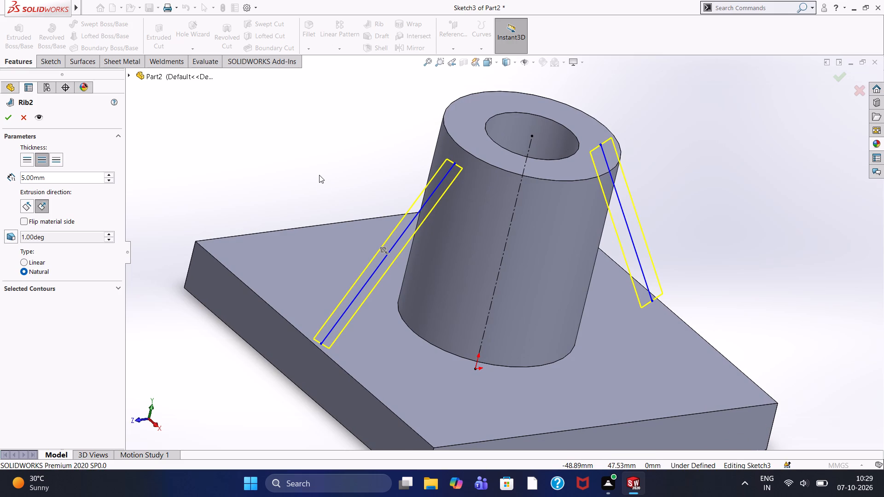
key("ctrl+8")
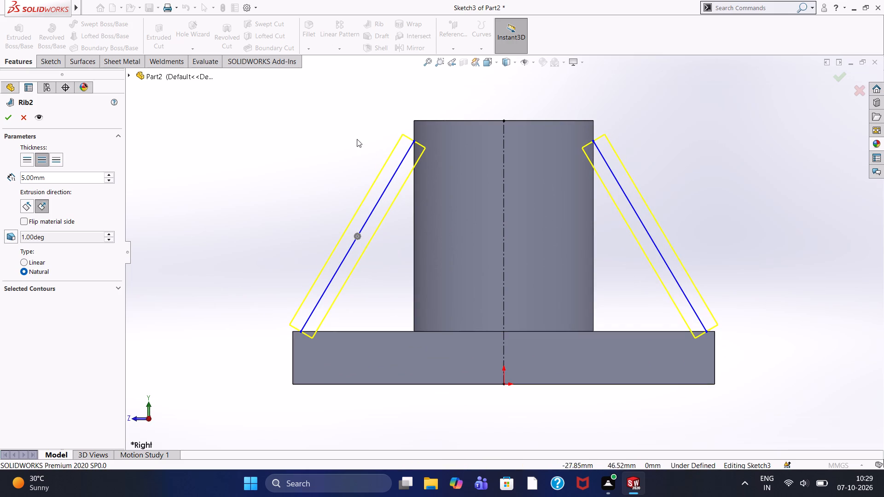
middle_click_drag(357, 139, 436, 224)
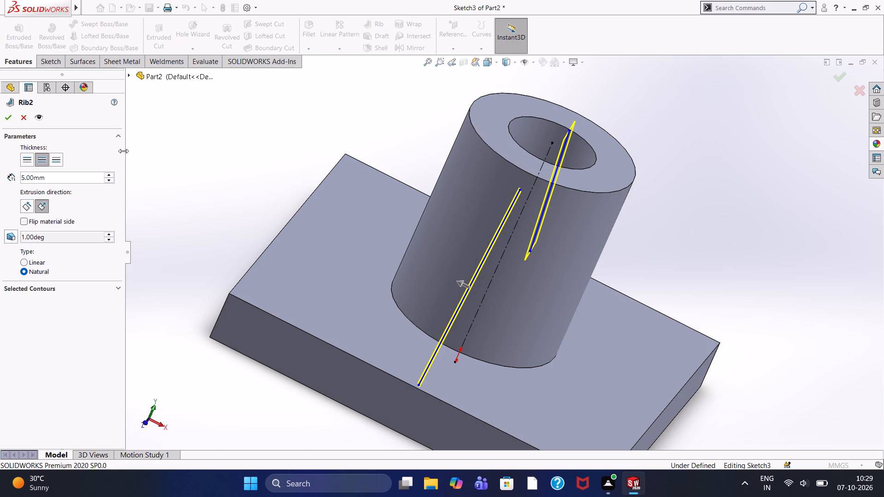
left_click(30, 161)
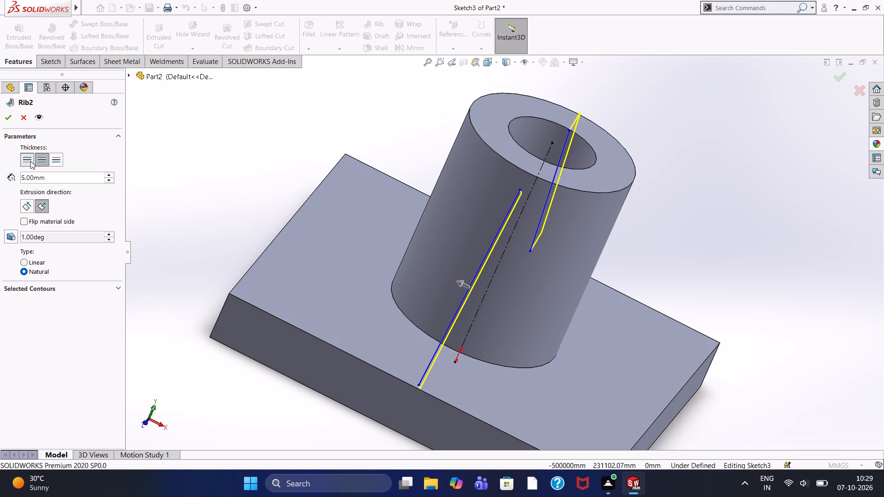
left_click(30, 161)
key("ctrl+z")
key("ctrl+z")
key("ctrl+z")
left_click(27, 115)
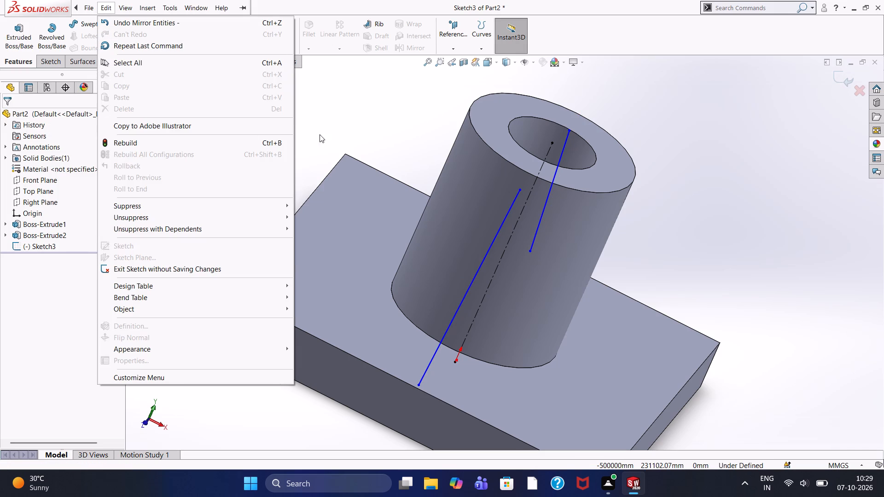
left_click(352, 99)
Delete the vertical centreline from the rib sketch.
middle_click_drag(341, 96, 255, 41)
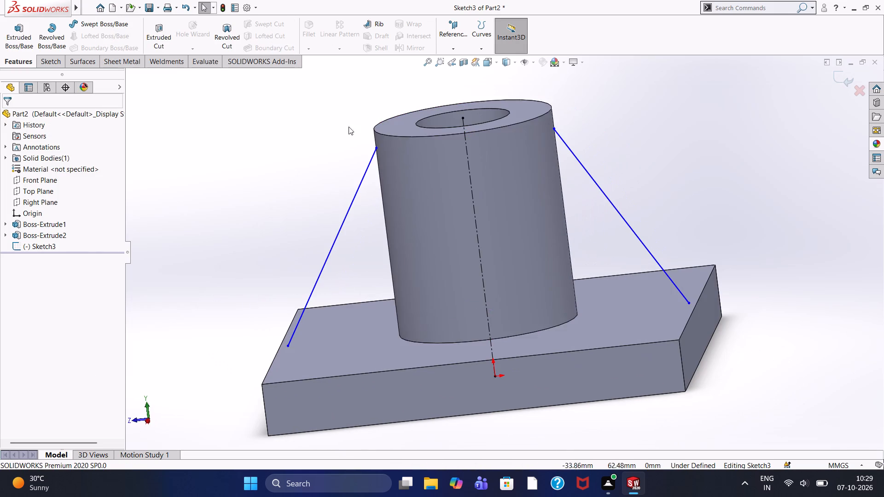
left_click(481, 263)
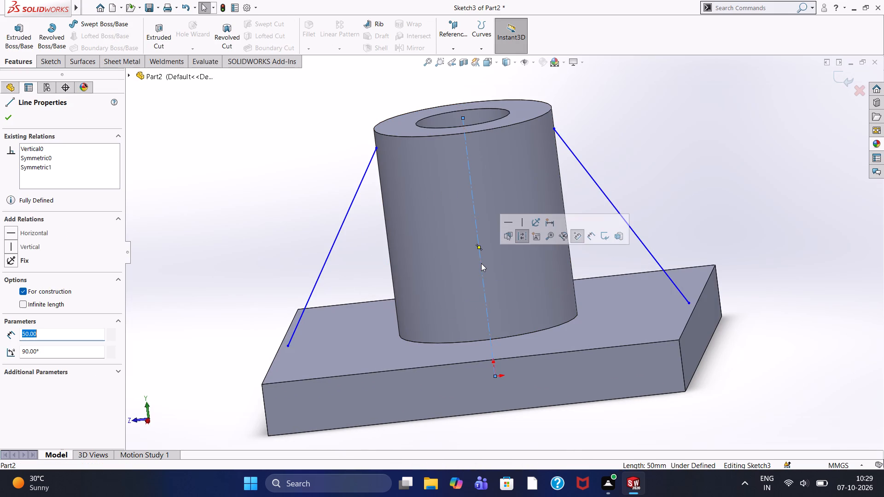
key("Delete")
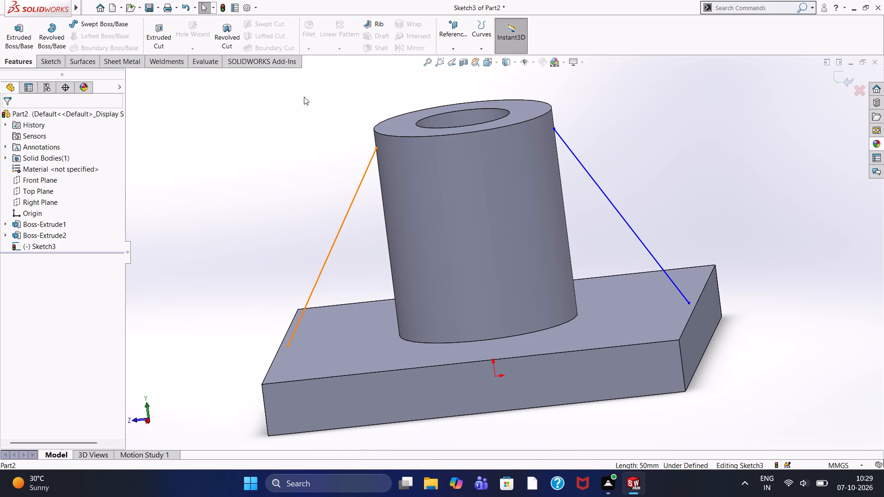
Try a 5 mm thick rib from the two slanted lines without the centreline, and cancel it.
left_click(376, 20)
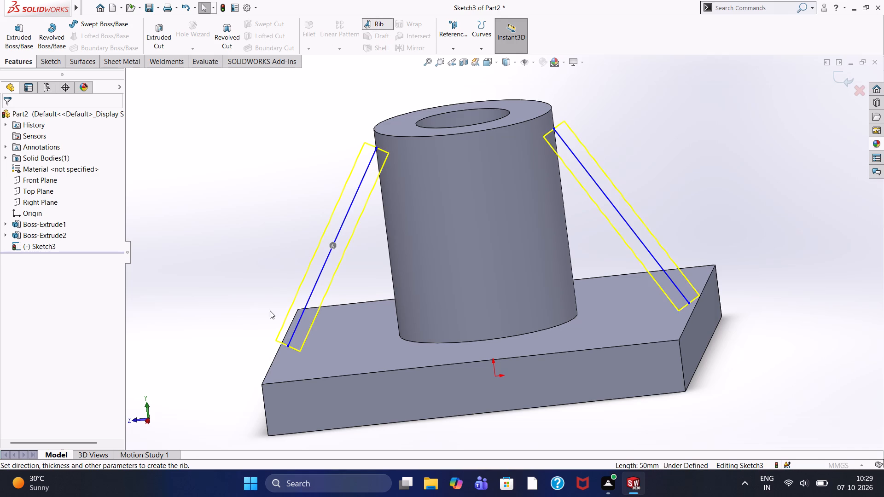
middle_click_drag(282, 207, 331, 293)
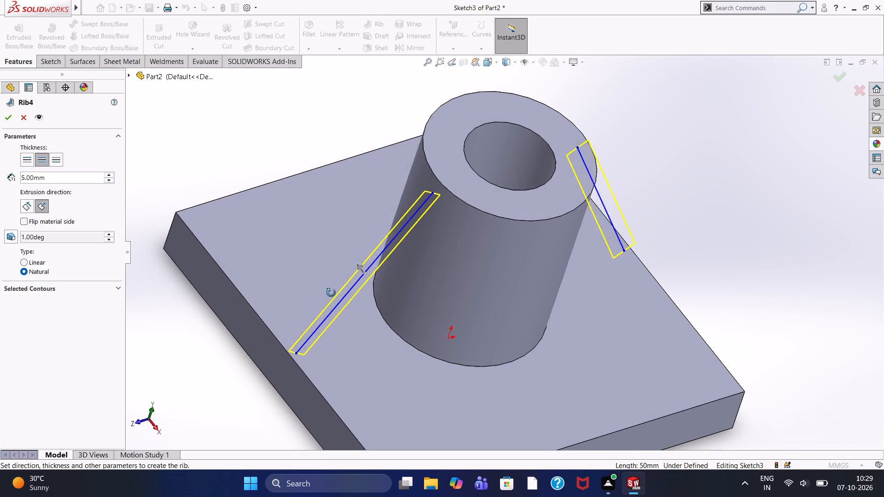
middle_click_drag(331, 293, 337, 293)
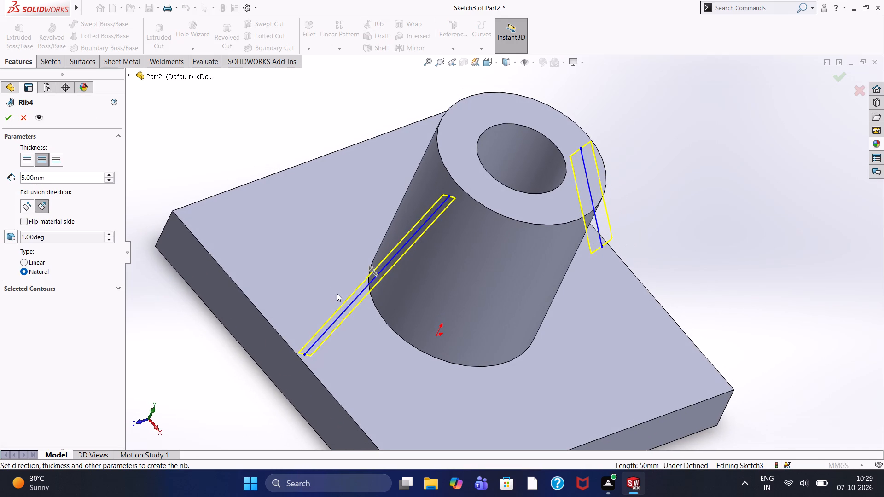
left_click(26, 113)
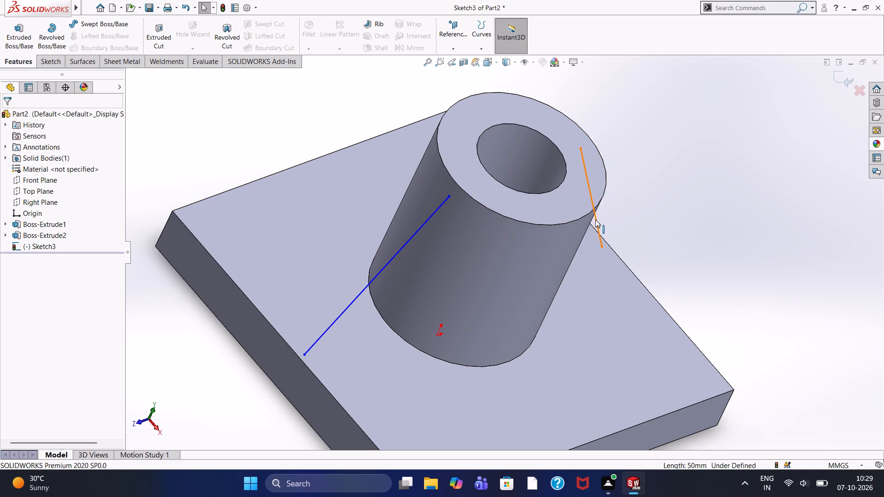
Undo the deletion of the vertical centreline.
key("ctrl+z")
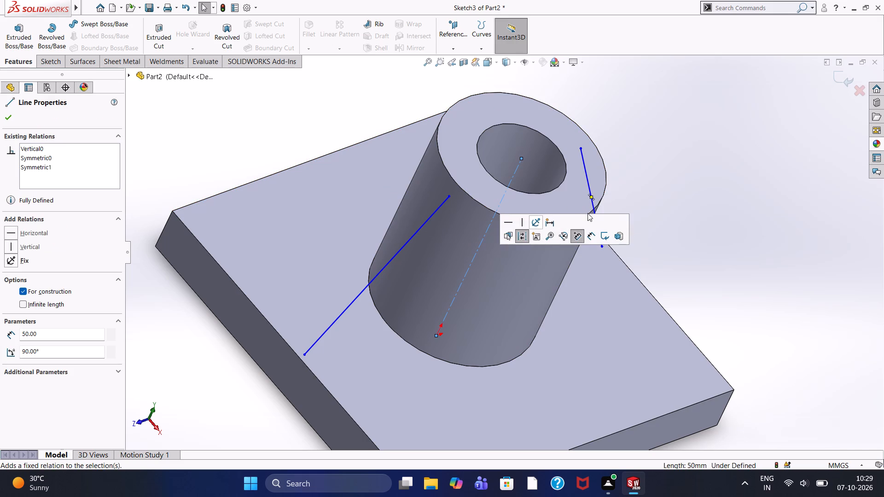
Delete the mirrored slanted line from the rib sketch, keeping the original line and the centreline.
left_click(595, 207)
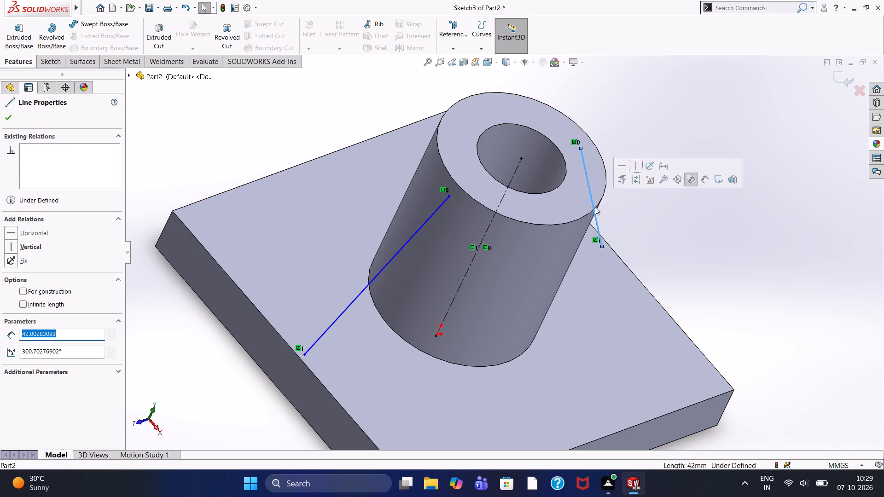
key("Delete")
Create a 5 mm thick rib parallel to the sketch from the remaining slanted line, with the material side flipped toward the boss.
left_click(379, 23)
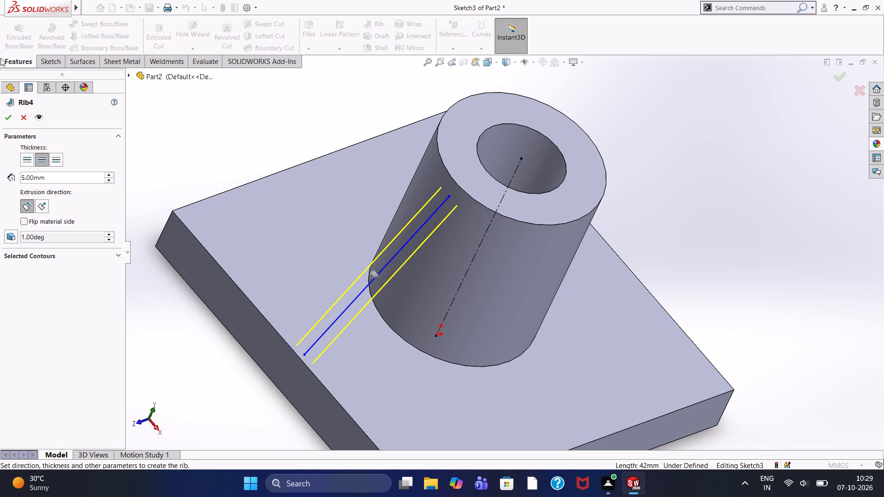
left_click(24, 220)
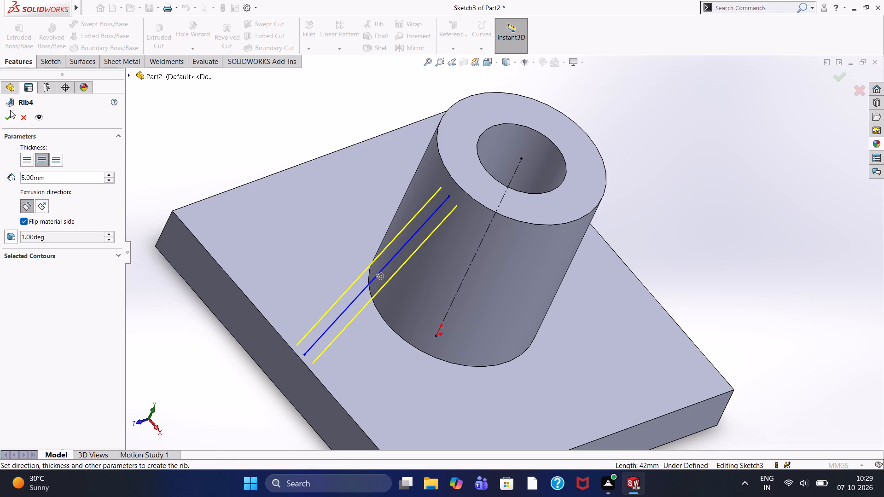
left_click(7, 116)
left_click(198, 142)
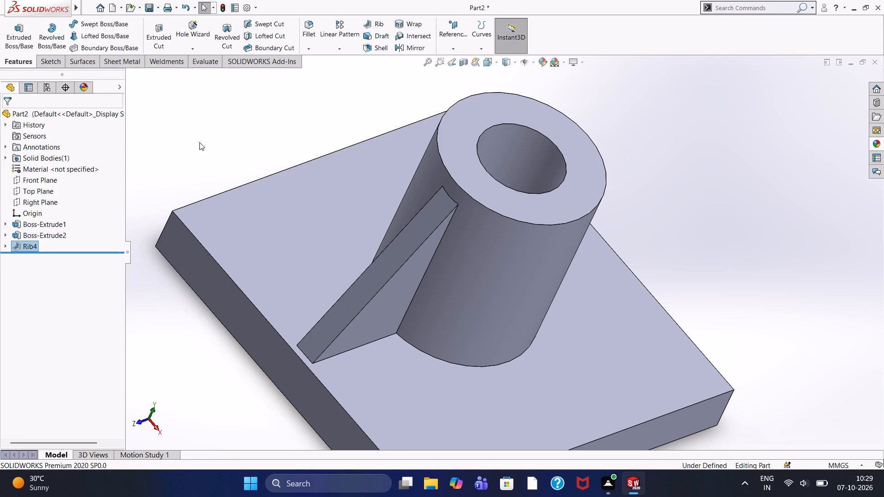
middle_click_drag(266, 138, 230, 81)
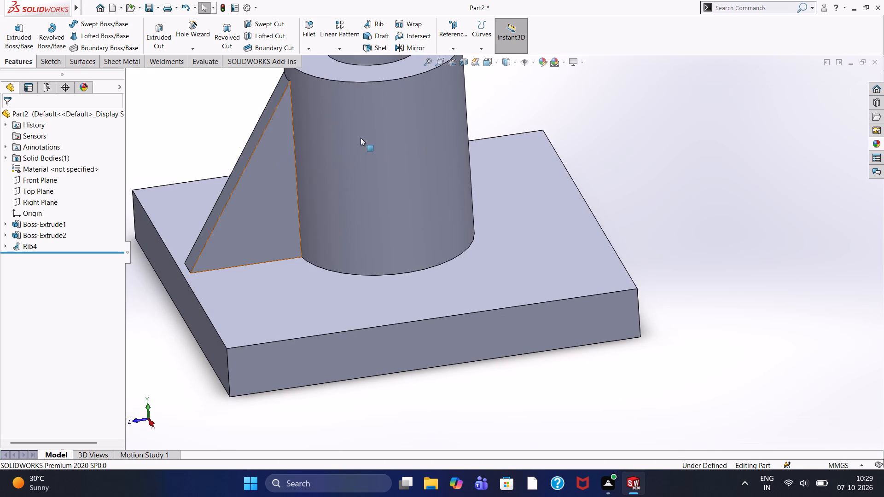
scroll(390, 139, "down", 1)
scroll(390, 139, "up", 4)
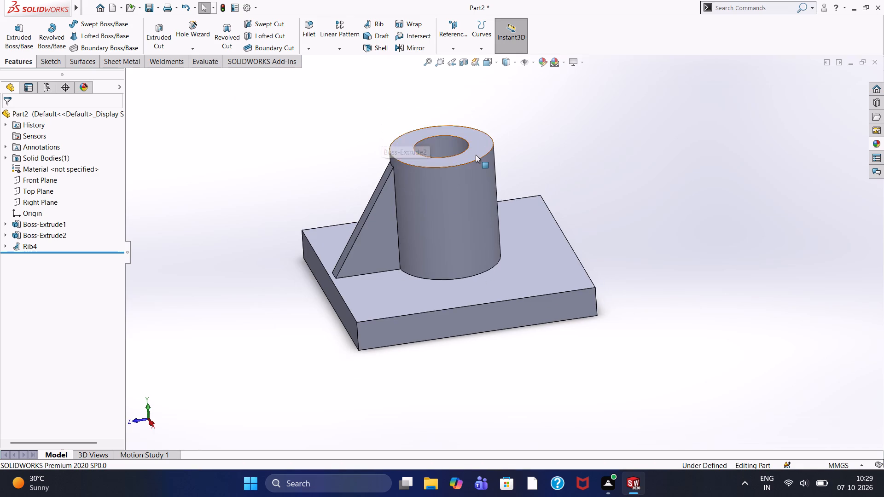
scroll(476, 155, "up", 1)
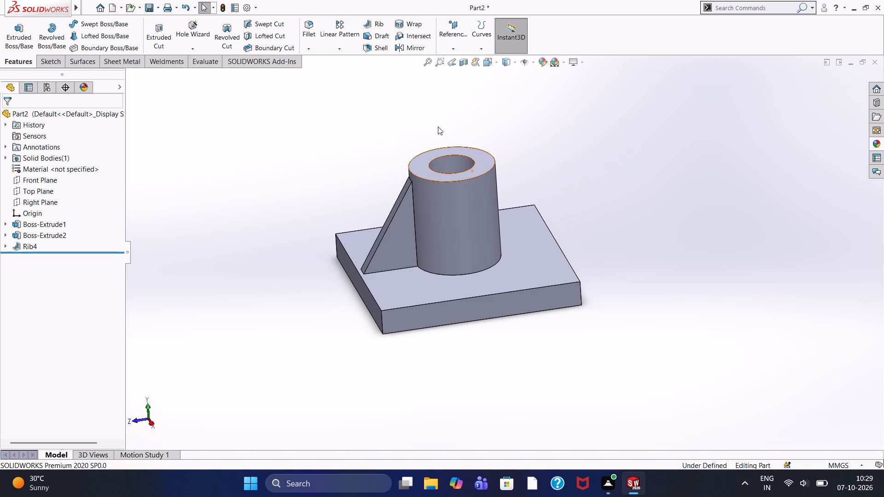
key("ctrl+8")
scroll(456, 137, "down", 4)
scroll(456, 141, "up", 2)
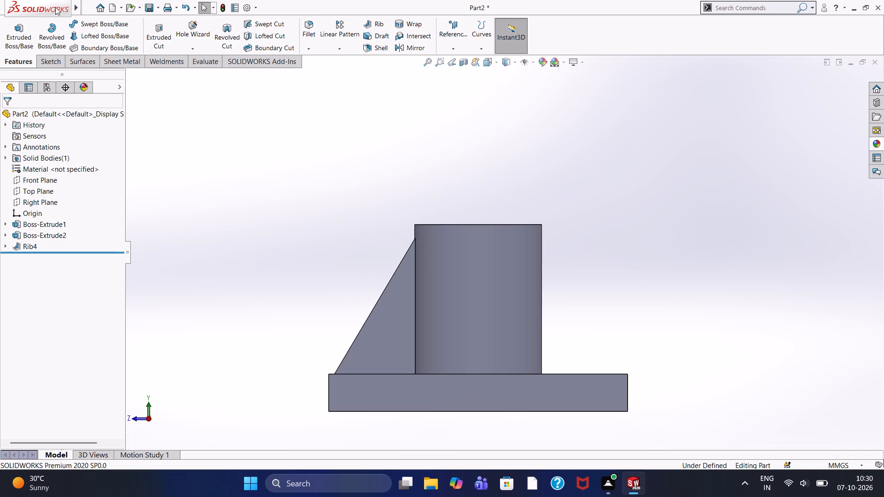
Sketch a slanted line about 42 mm long on the Right Plane, from the boss's ribless side to the base plate's top edge.
left_click(56, 62)
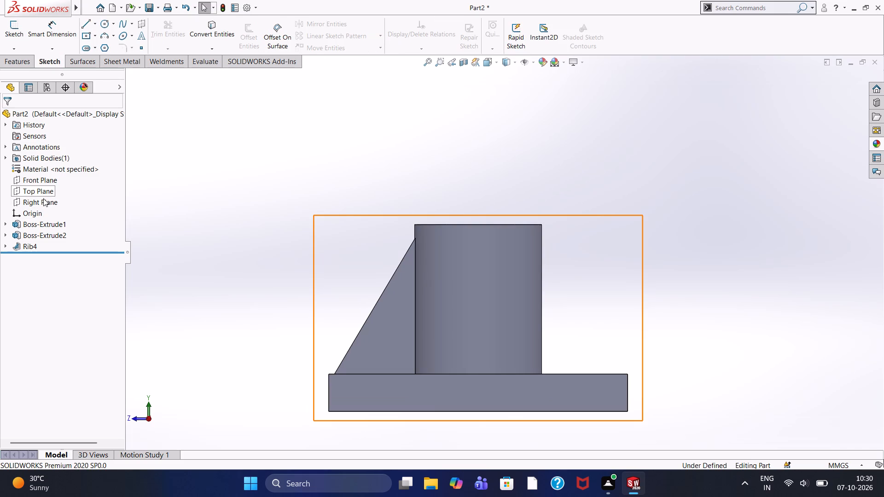
left_click(43, 198)
left_click(50, 189)
left_click(177, 160)
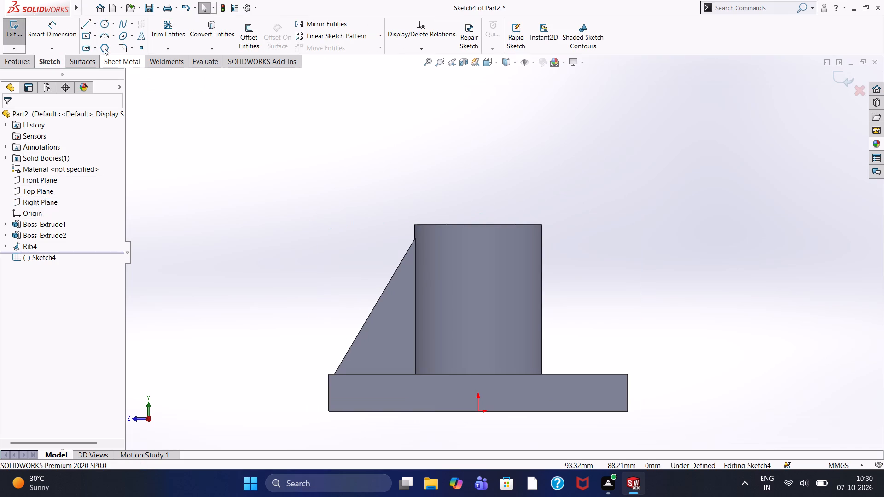
left_click(81, 24)
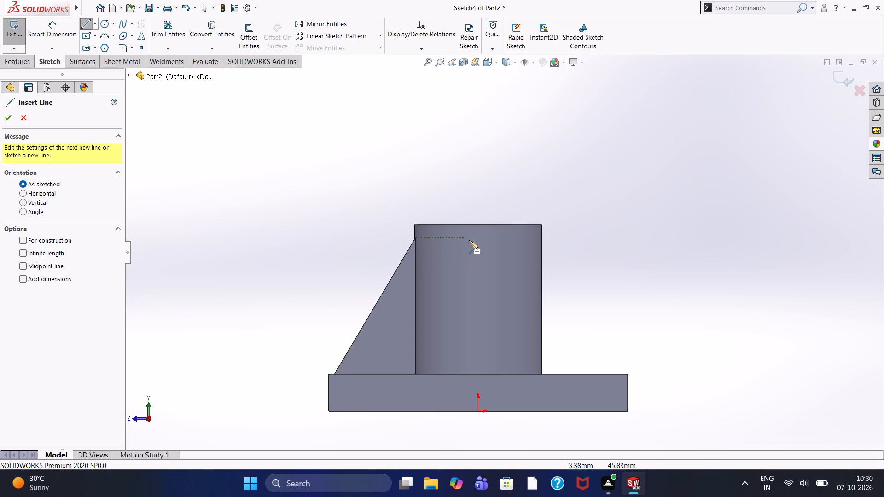
left_click(541, 239)
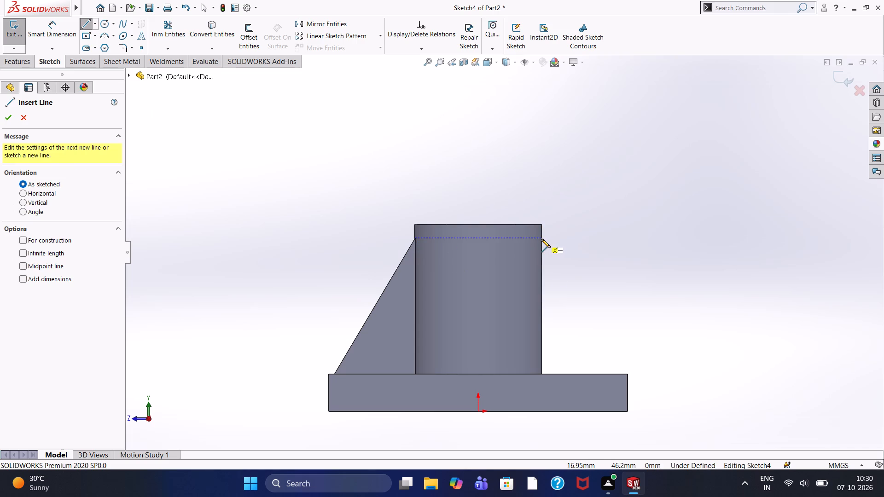
left_click(619, 372)
right_click(633, 257)
left_click(640, 260)
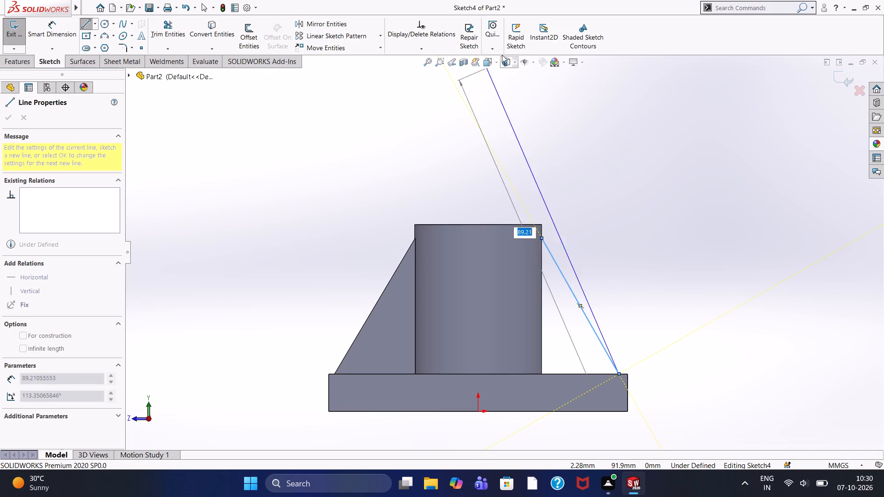
right_click(581, 127)
left_click(591, 137)
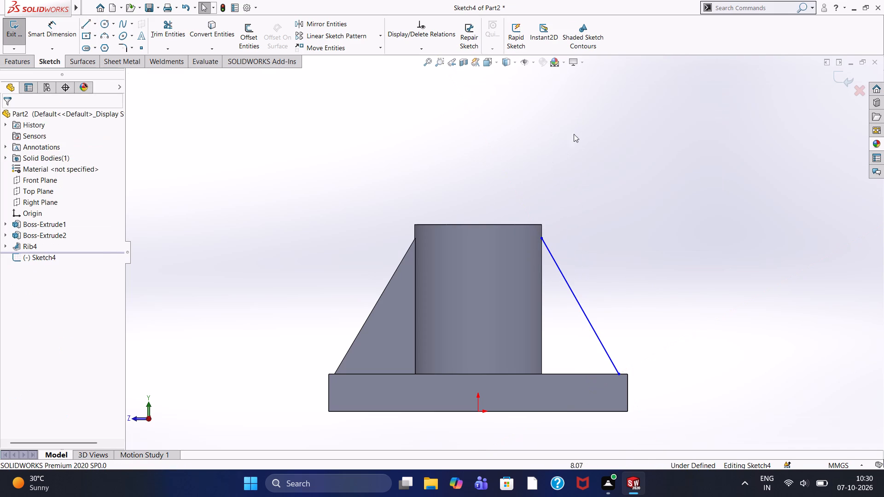
Create a 5 mm thick rib from the new slanted line, centred on the sketch and extruded parallel to it toward the boss.
middle_click_drag(617, 137, 552, 169)
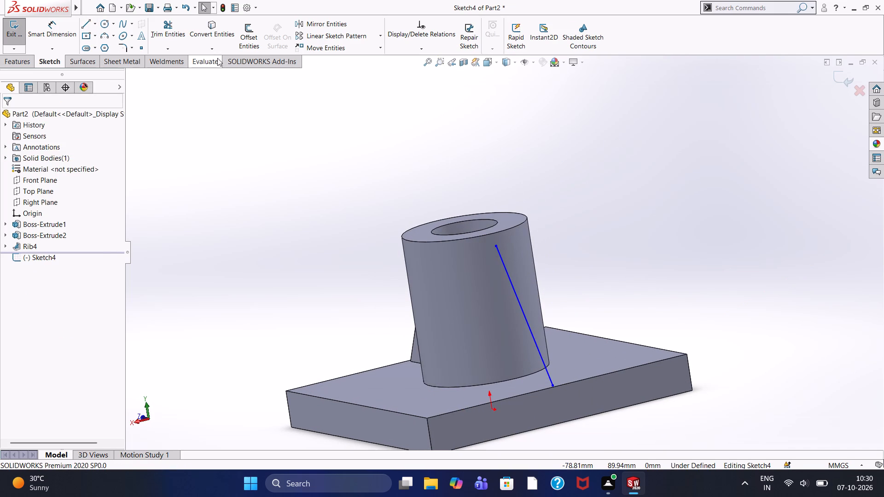
left_click(5, 66)
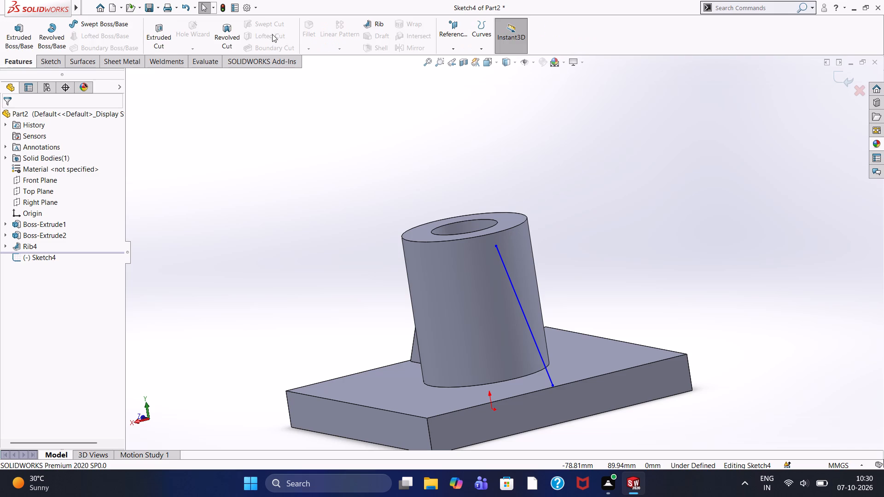
left_click(376, 22)
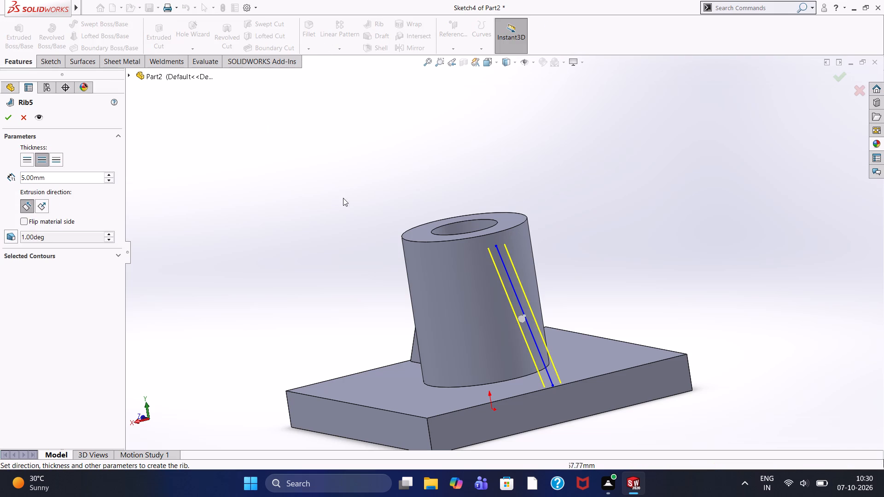
middle_click_drag(308, 177, 362, 180)
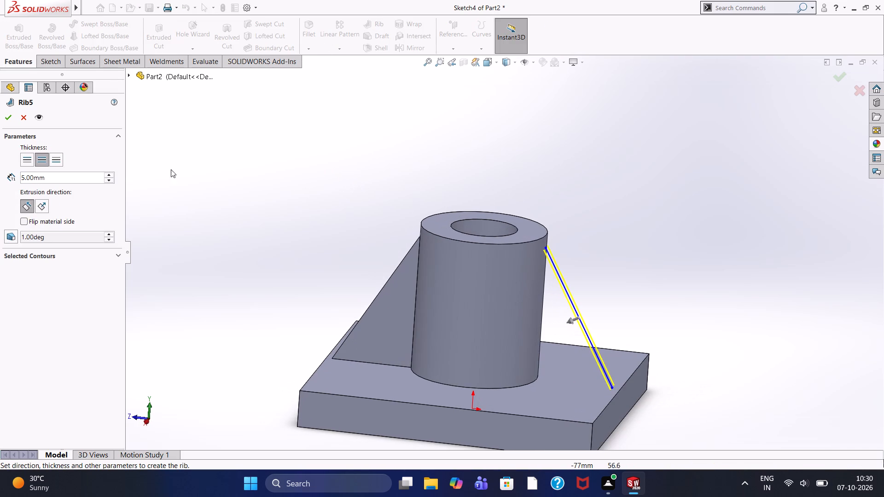
left_click(4, 120)
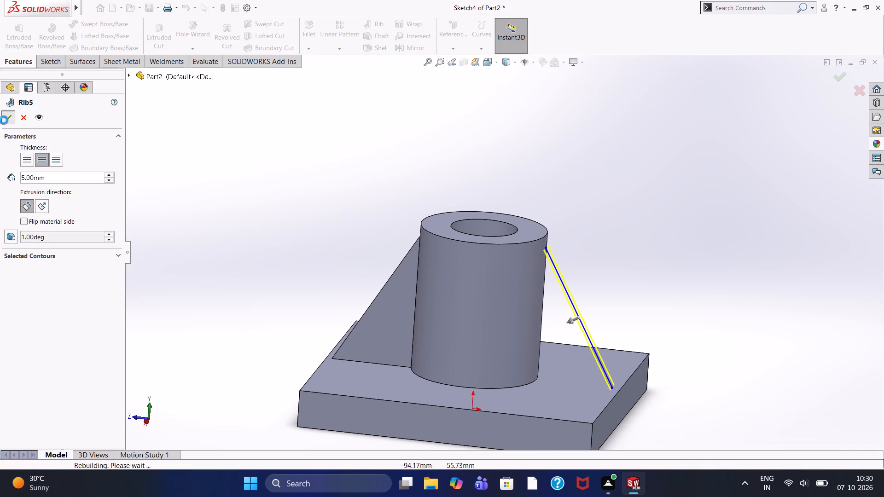
left_click(264, 164)
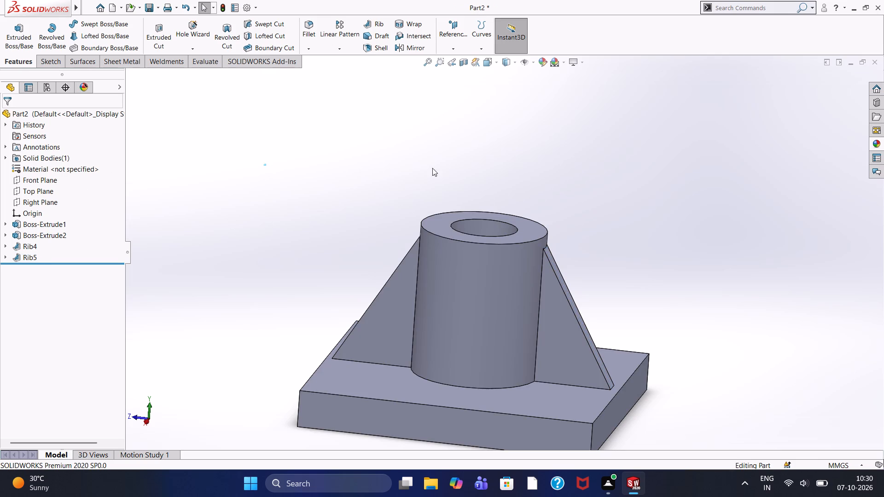
Examine the boss, base plate and both opposite ribs from the standard orthographic views and from rotated angles.
middle_click_drag(428, 166, 335, 168)
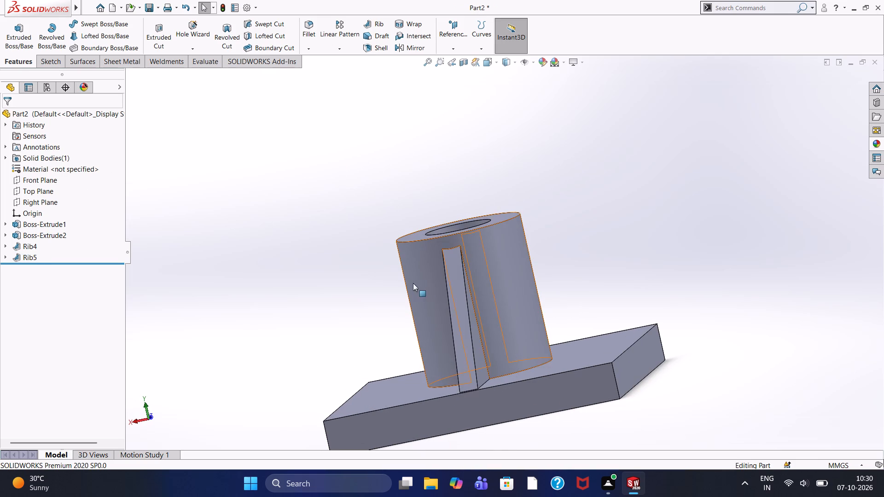
left_click(425, 277)
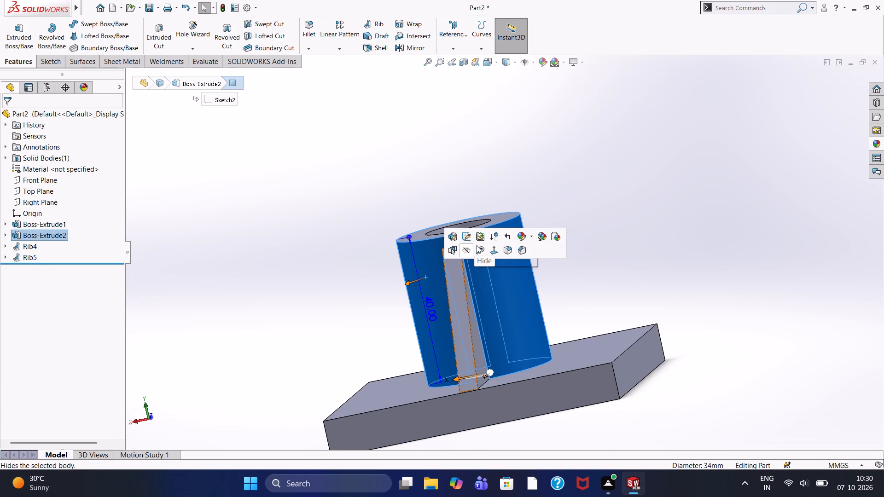
key("ctrl+8")
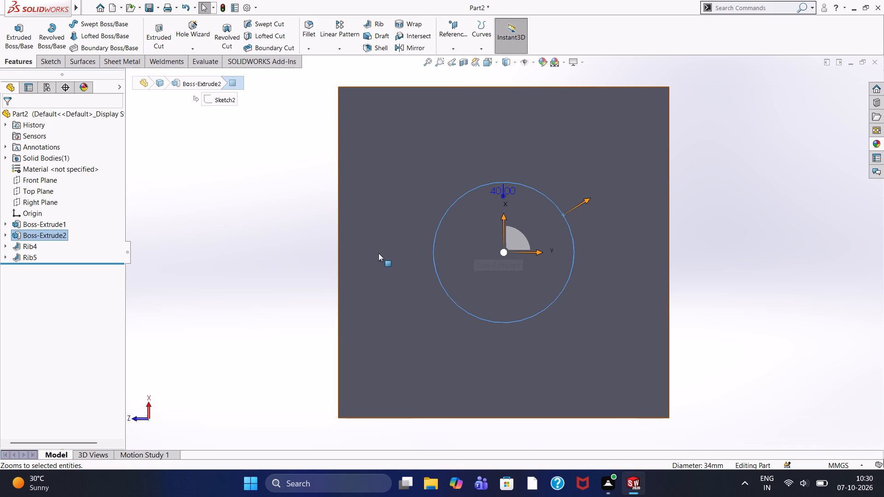
key("Escape")
key("ctrl+1")
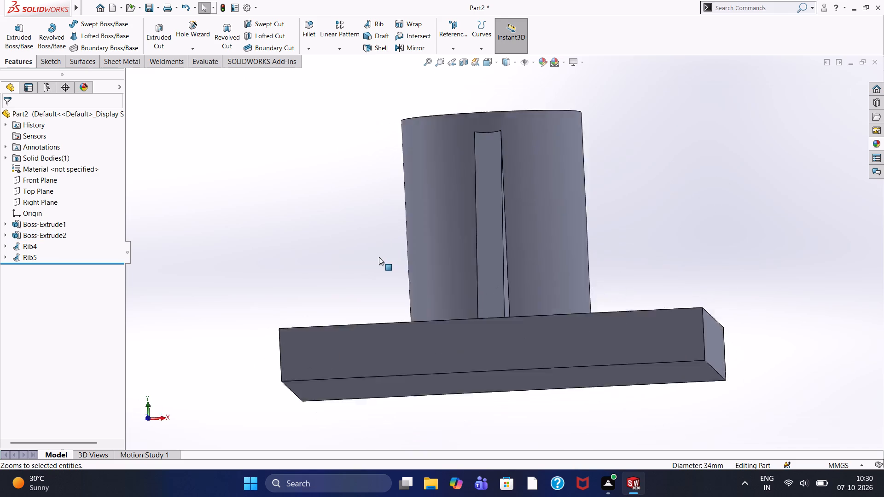
key("ctrl+2")
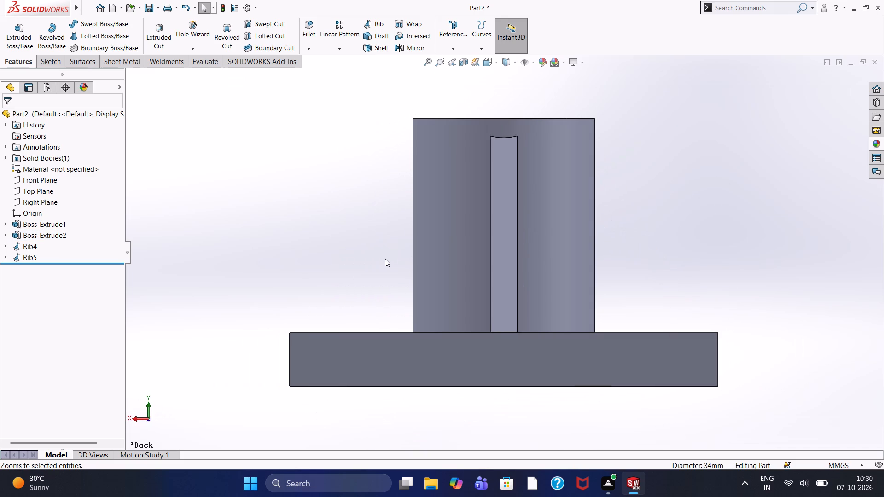
key("ctrl+3")
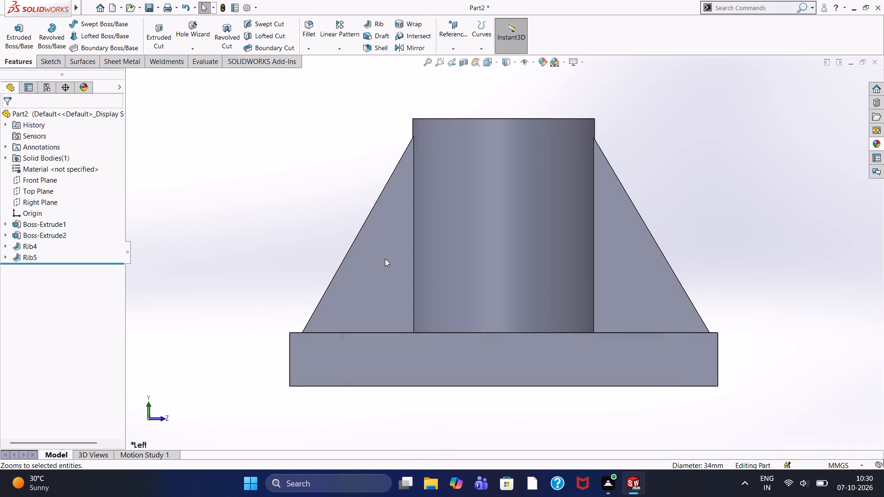
key("ctrl+4")
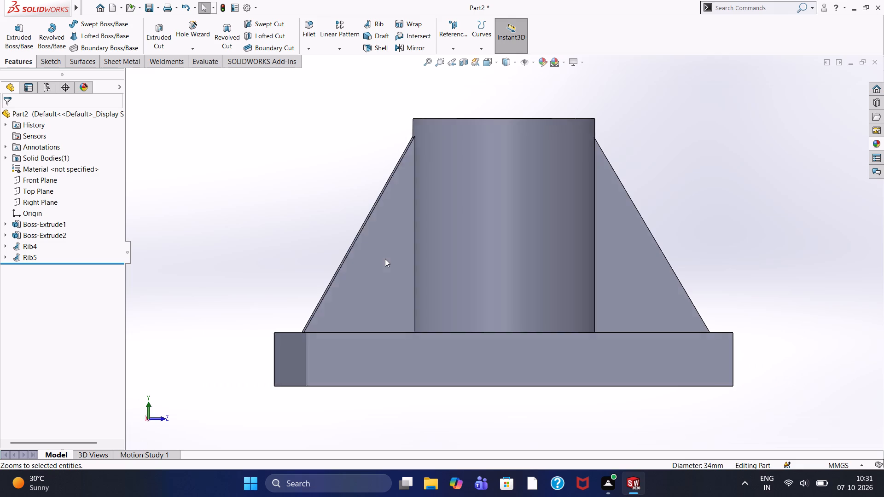
key("ctrl+5")
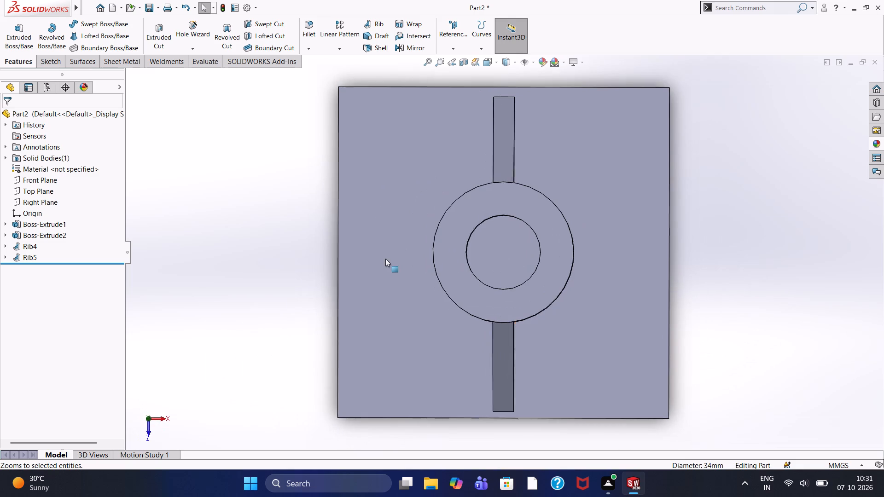
key("ctrl+4")
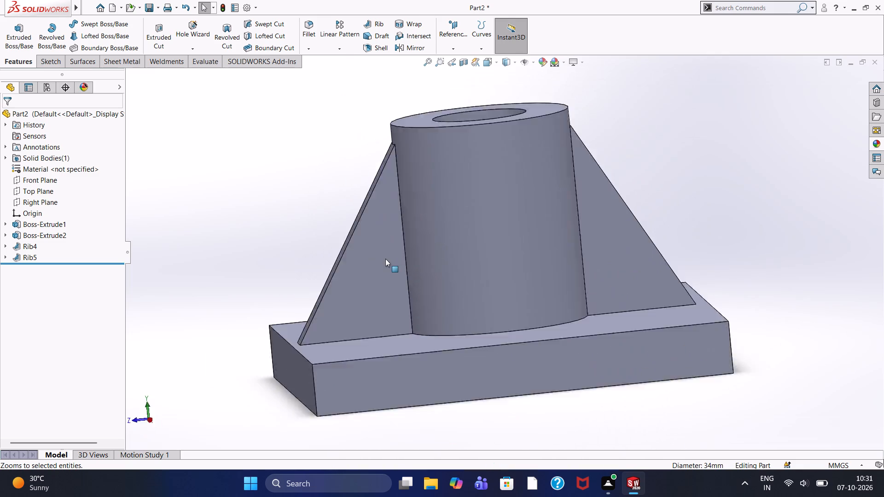
middle_click_drag(311, 162, 320, 197)
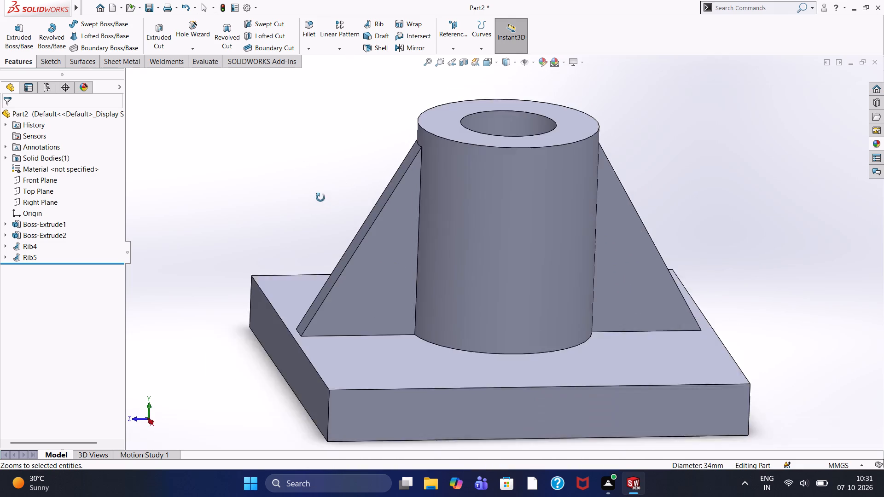
middle_click_drag(320, 197, 201, 200)
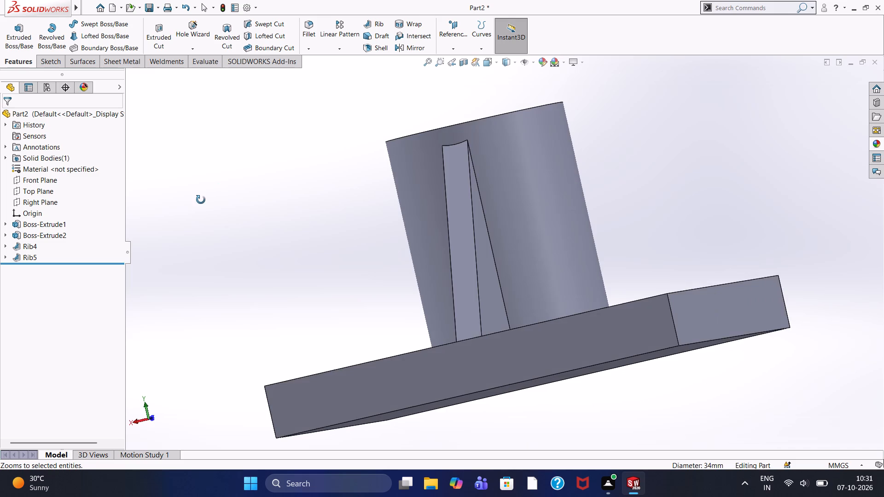
middle_click_drag(201, 200, 229, 206)
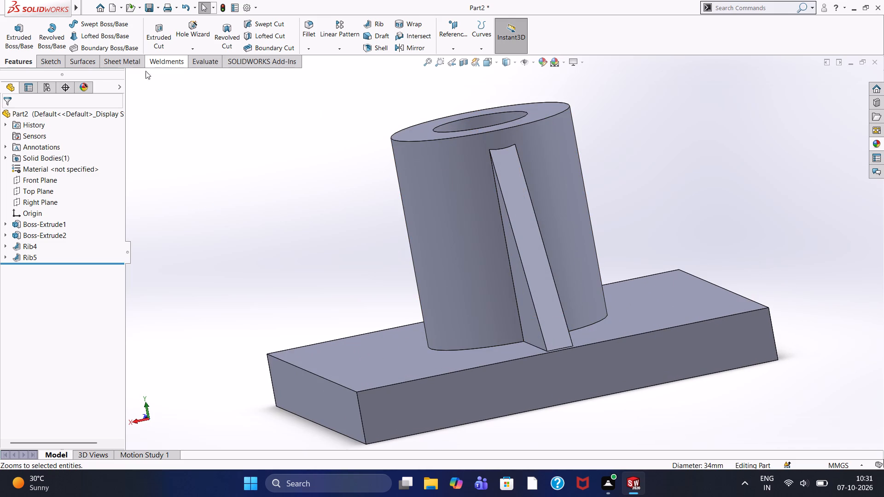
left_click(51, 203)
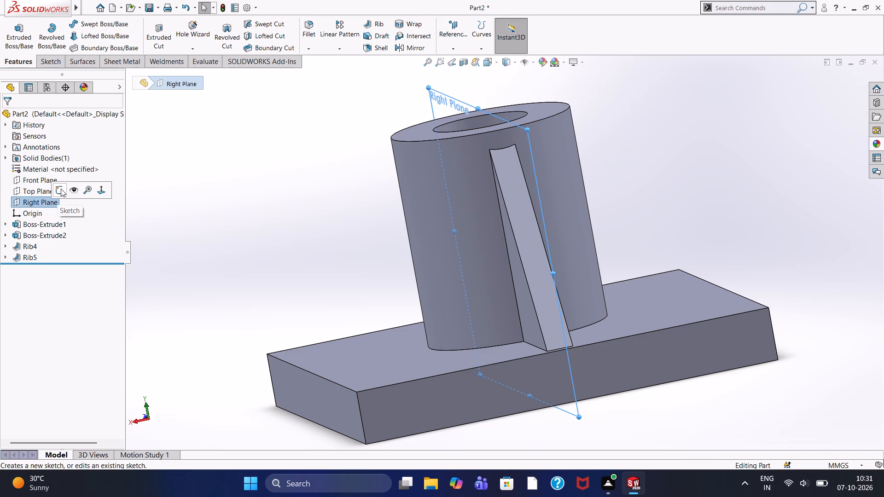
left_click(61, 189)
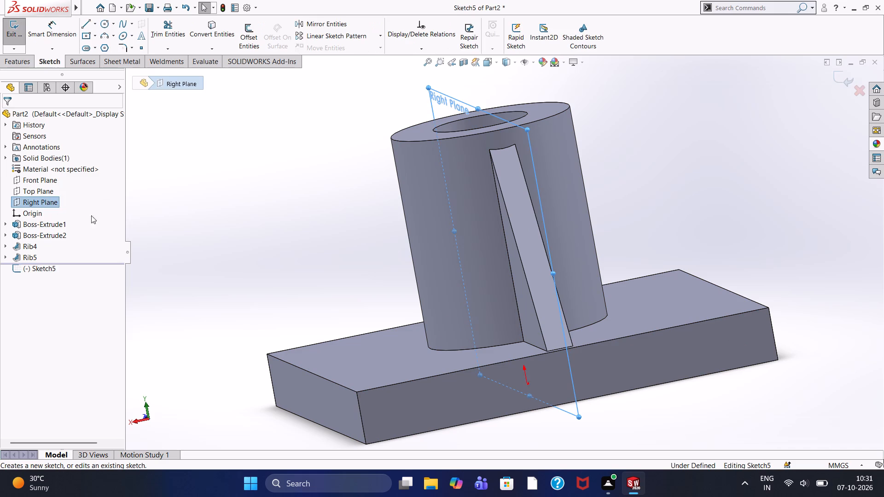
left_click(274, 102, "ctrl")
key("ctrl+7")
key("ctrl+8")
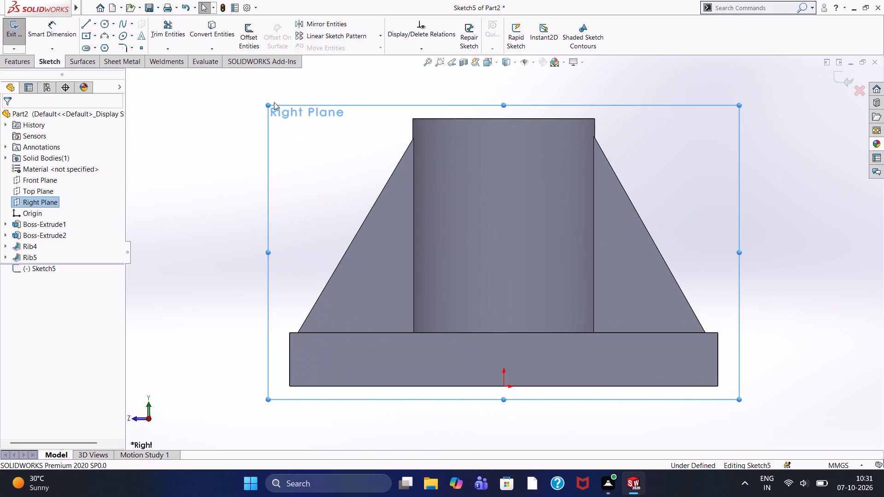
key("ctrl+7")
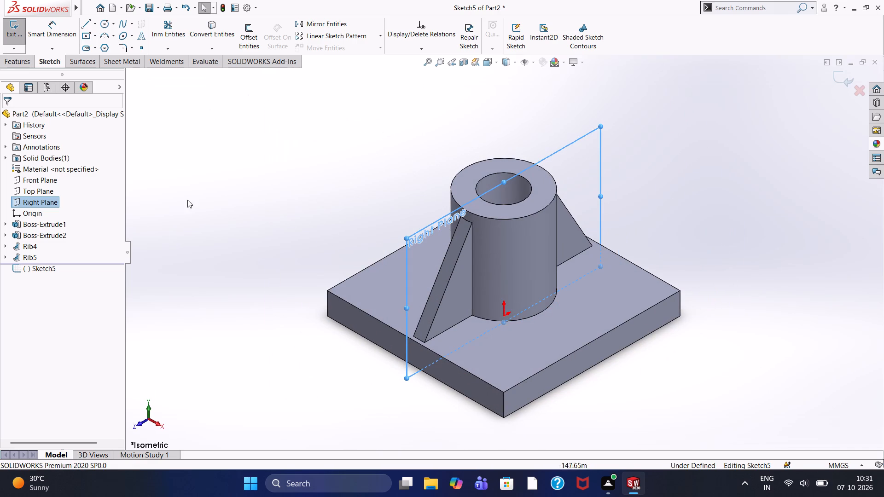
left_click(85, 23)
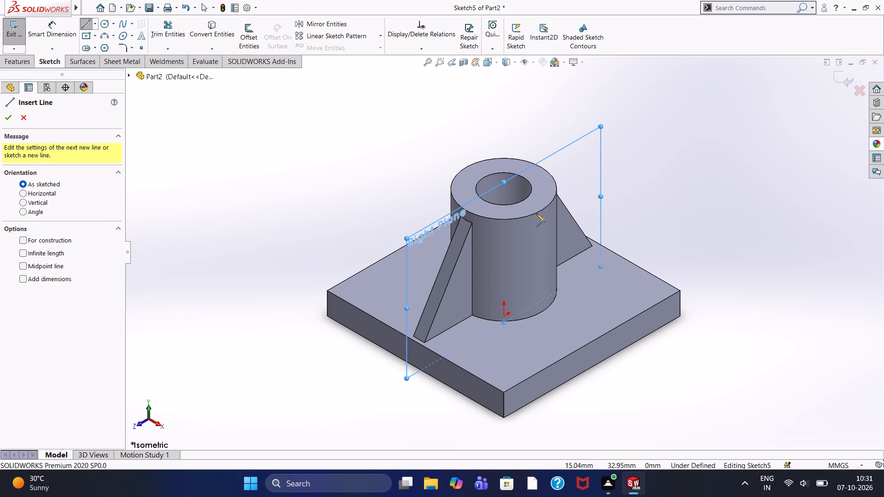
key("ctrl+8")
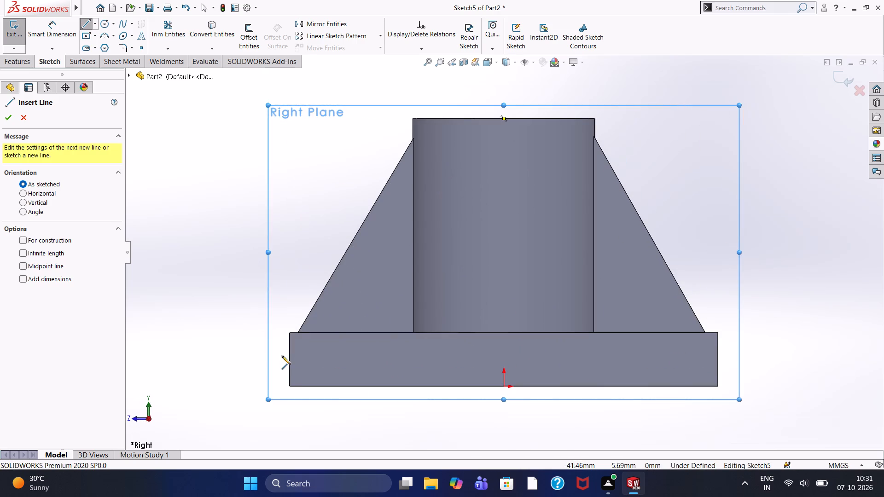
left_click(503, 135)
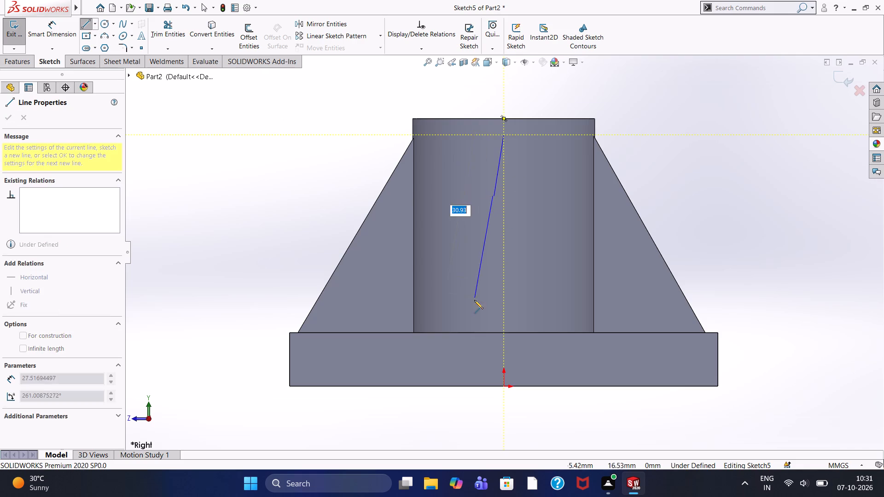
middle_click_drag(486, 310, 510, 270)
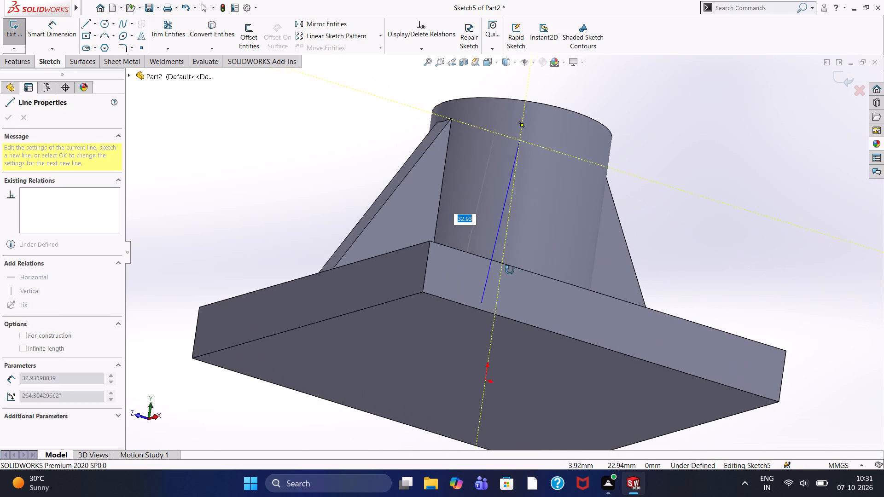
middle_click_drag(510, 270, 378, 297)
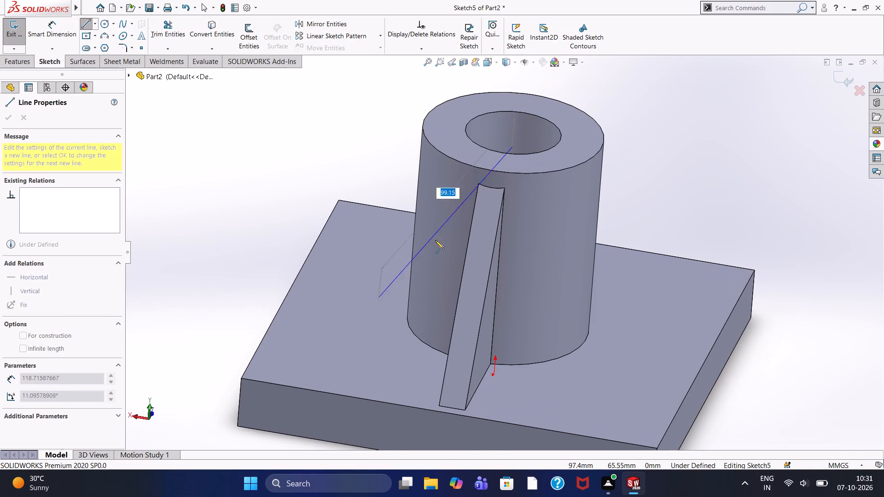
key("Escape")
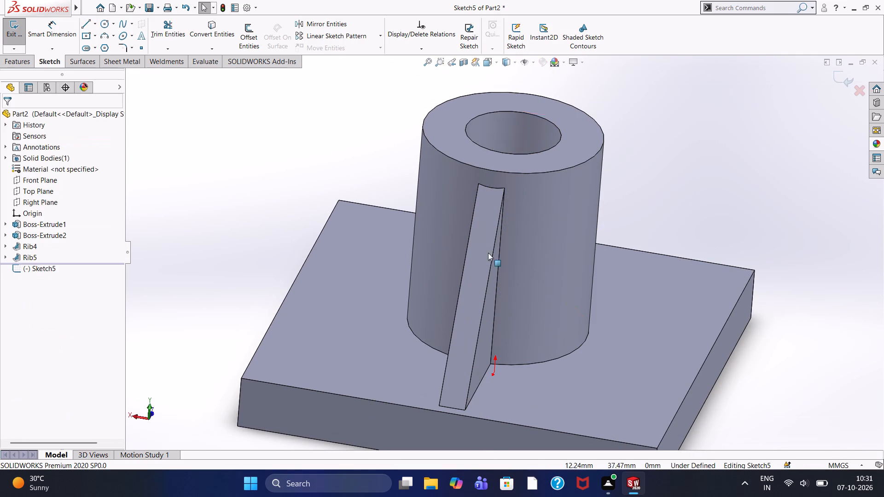
Close the empty sketch and open a new sketch on the Front Plane.
left_click(35, 178)
left_click(42, 167)
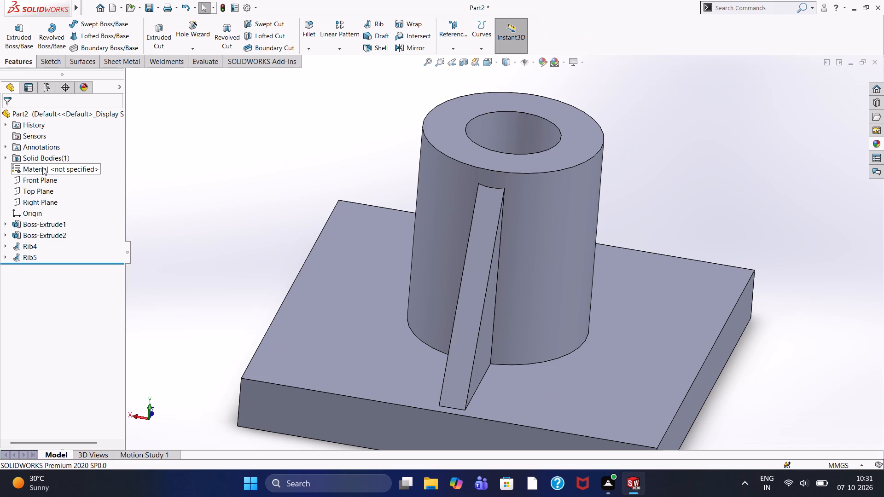
key("ctrl+8")
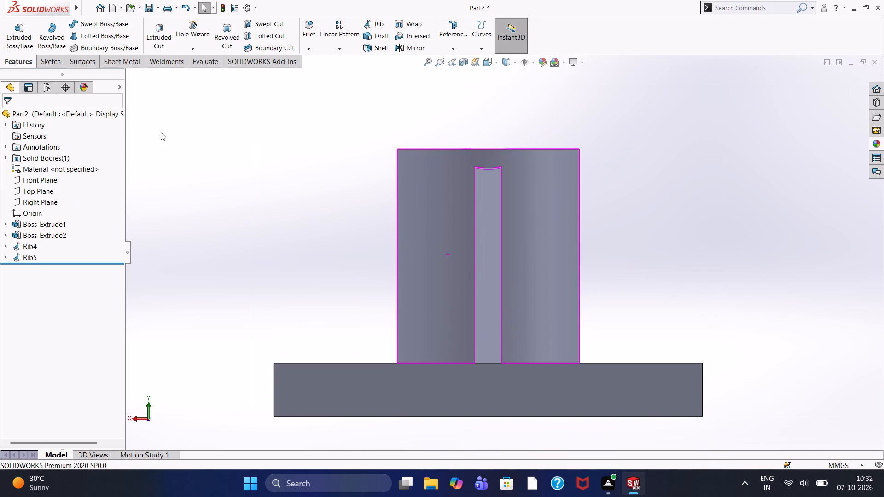
left_click(230, 175)
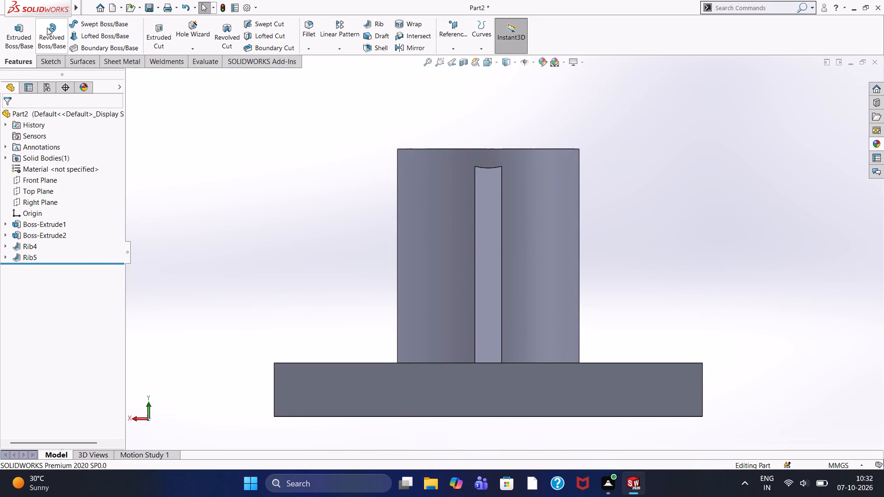
left_click(46, 62)
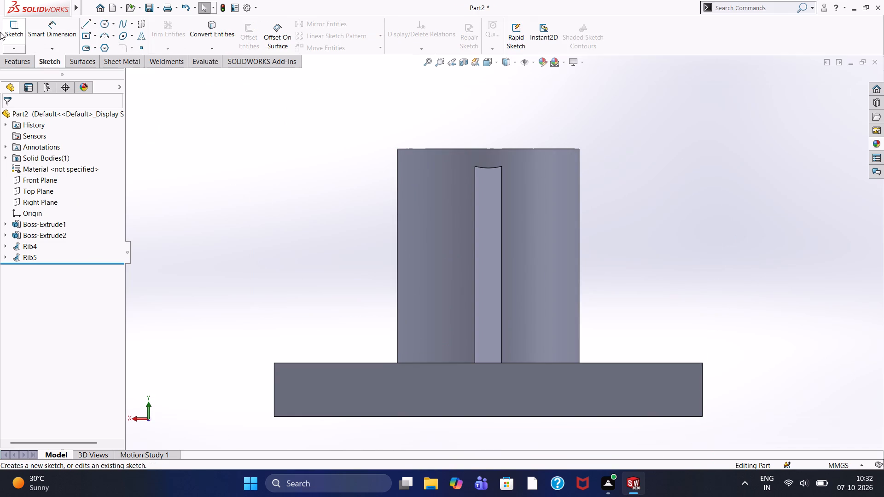
left_click(40, 172)
left_click(40, 178)
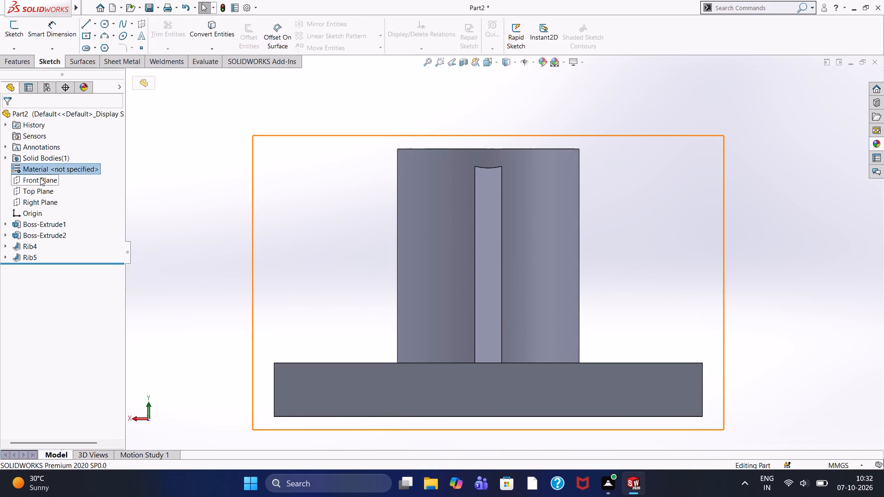
left_click(51, 164)
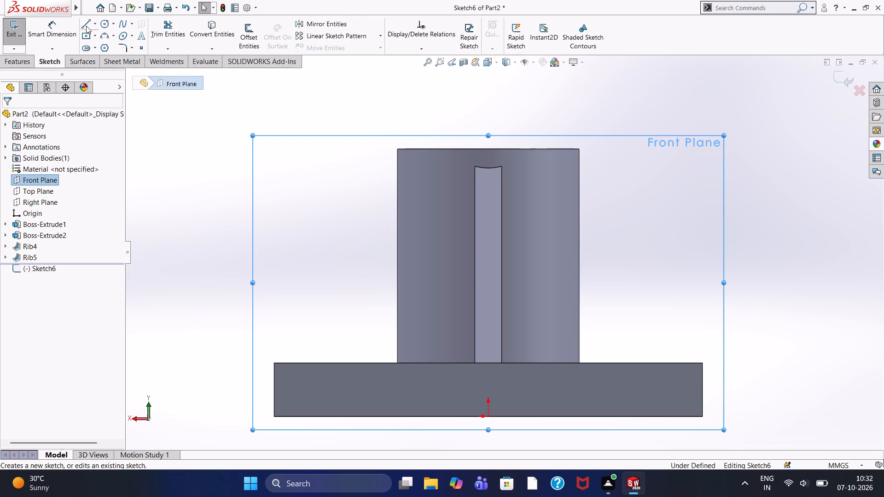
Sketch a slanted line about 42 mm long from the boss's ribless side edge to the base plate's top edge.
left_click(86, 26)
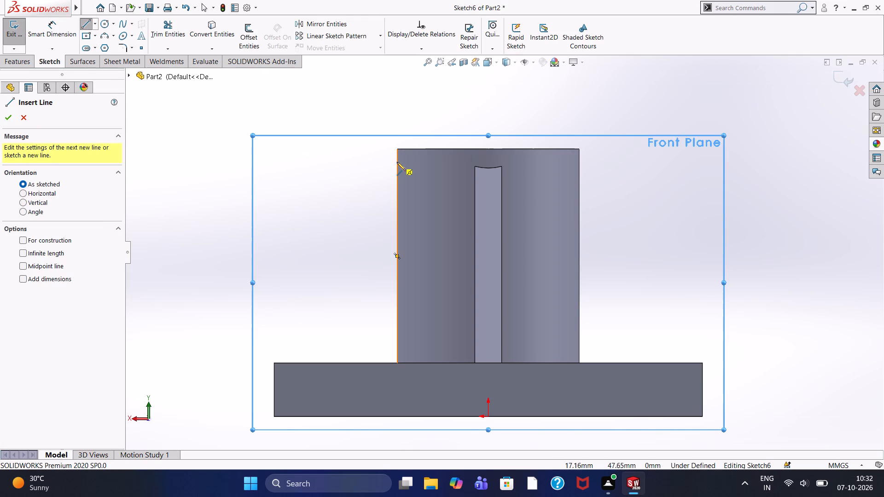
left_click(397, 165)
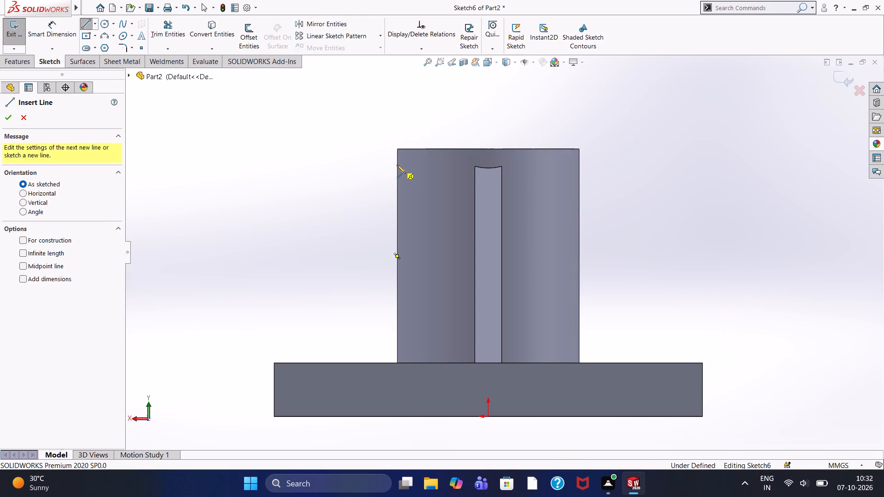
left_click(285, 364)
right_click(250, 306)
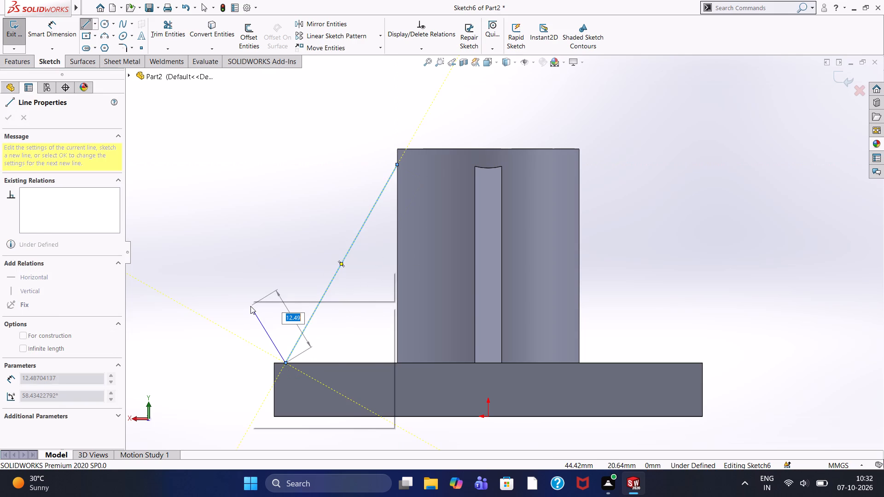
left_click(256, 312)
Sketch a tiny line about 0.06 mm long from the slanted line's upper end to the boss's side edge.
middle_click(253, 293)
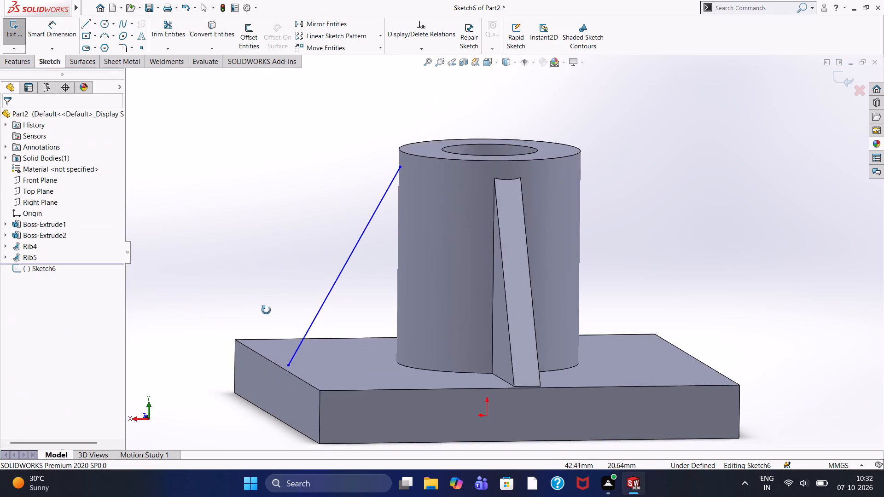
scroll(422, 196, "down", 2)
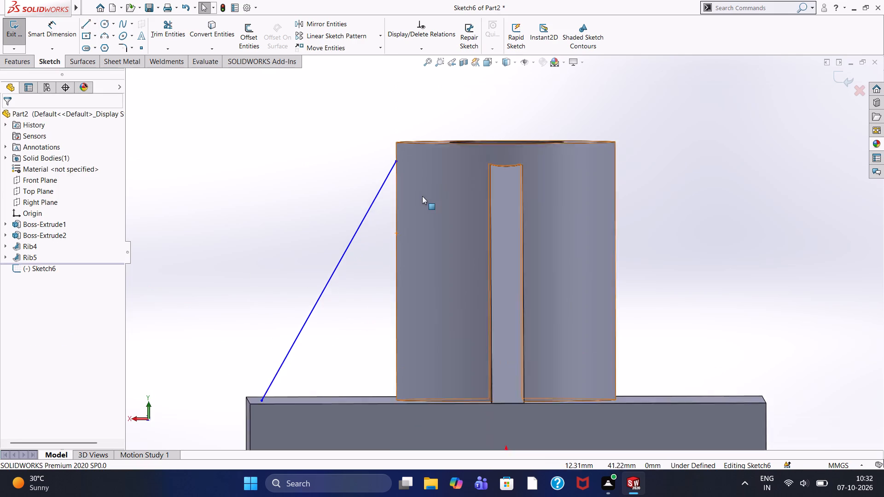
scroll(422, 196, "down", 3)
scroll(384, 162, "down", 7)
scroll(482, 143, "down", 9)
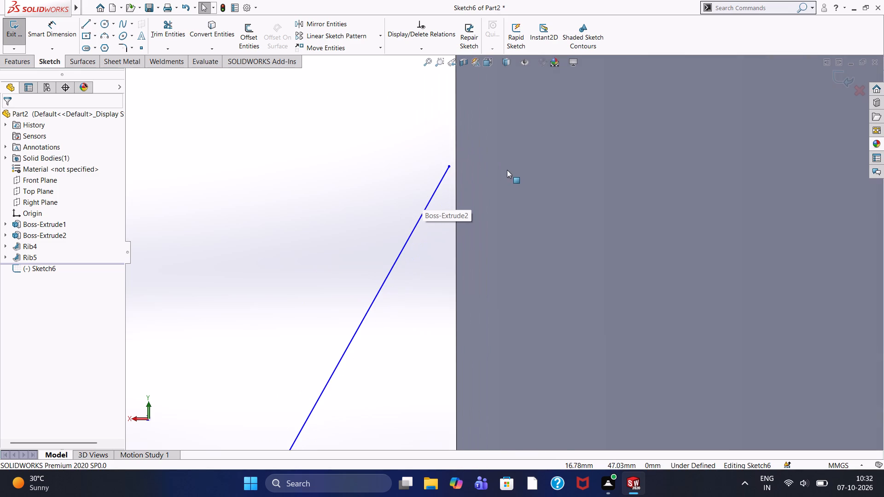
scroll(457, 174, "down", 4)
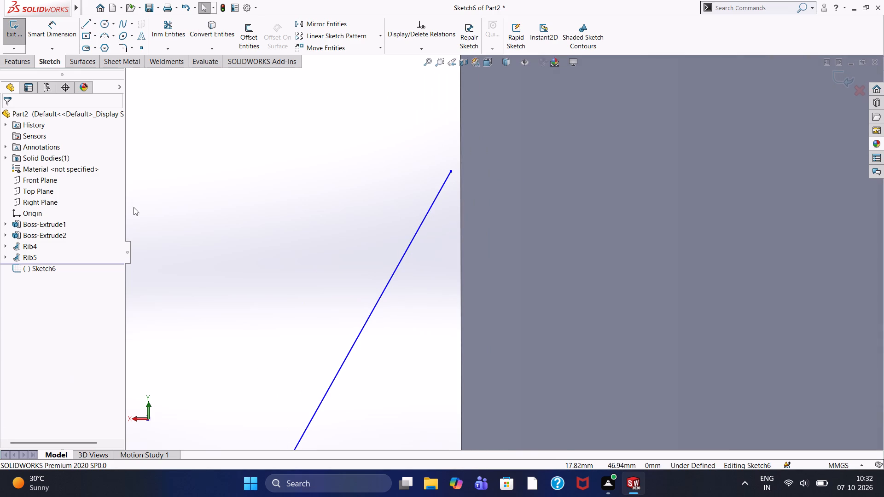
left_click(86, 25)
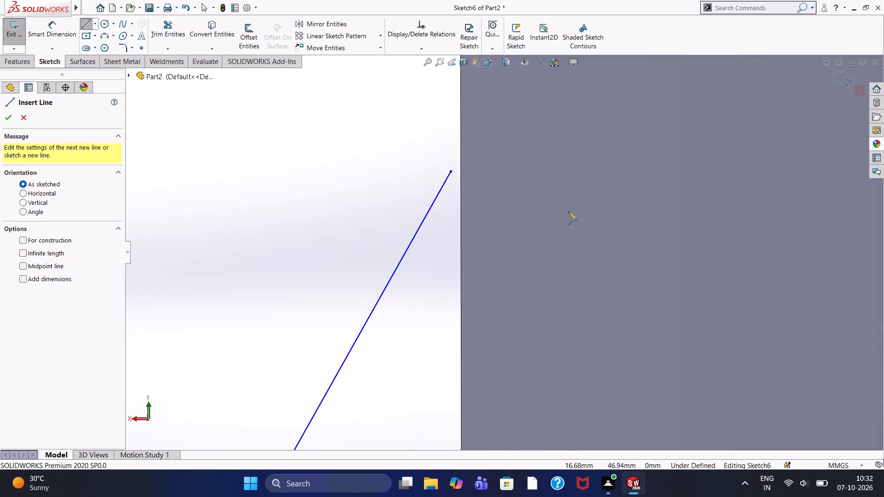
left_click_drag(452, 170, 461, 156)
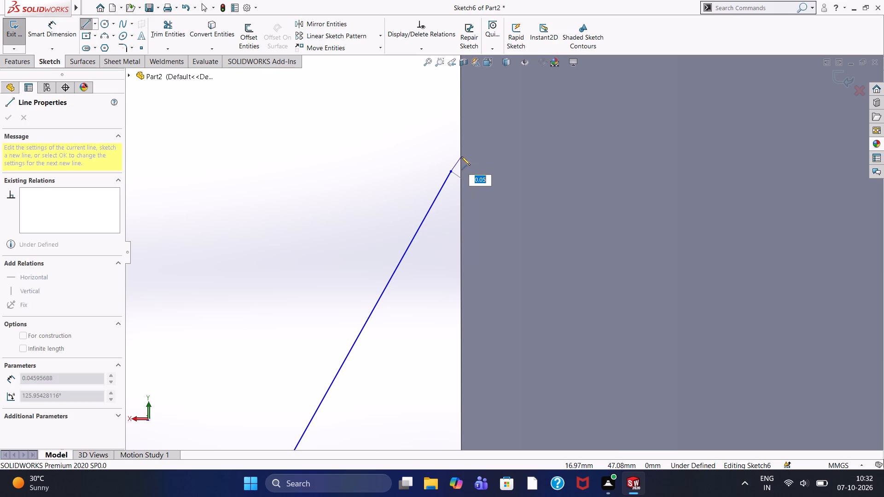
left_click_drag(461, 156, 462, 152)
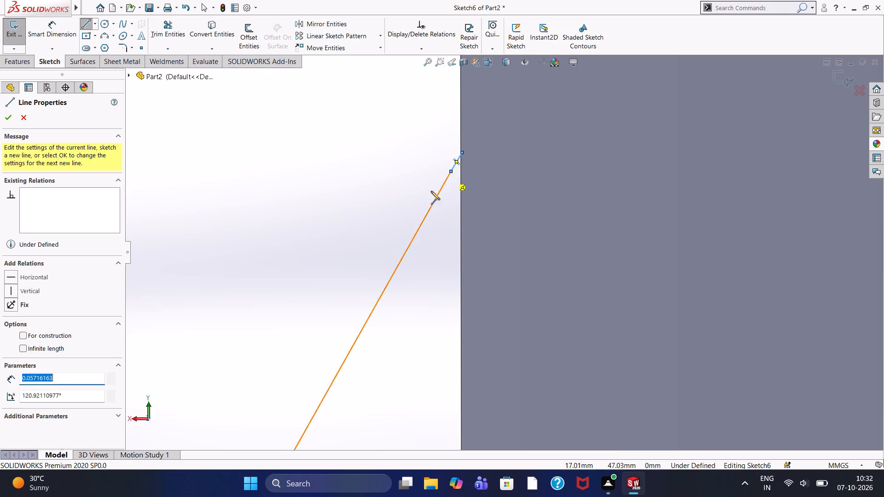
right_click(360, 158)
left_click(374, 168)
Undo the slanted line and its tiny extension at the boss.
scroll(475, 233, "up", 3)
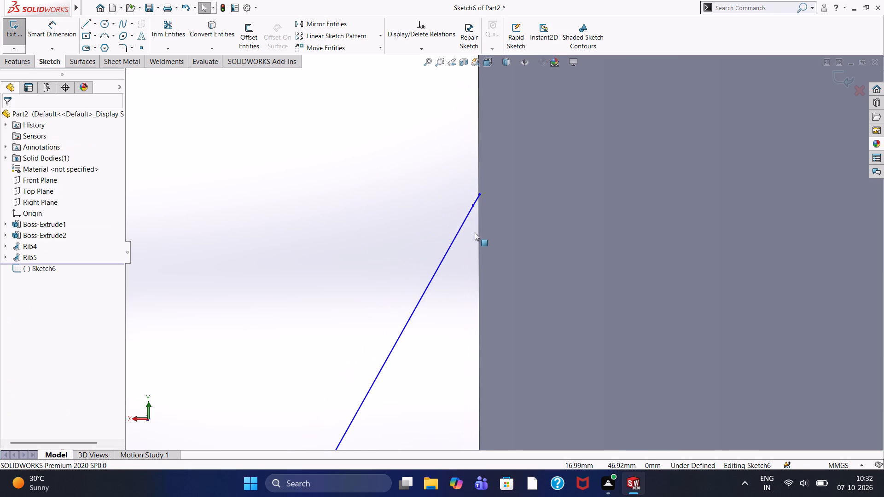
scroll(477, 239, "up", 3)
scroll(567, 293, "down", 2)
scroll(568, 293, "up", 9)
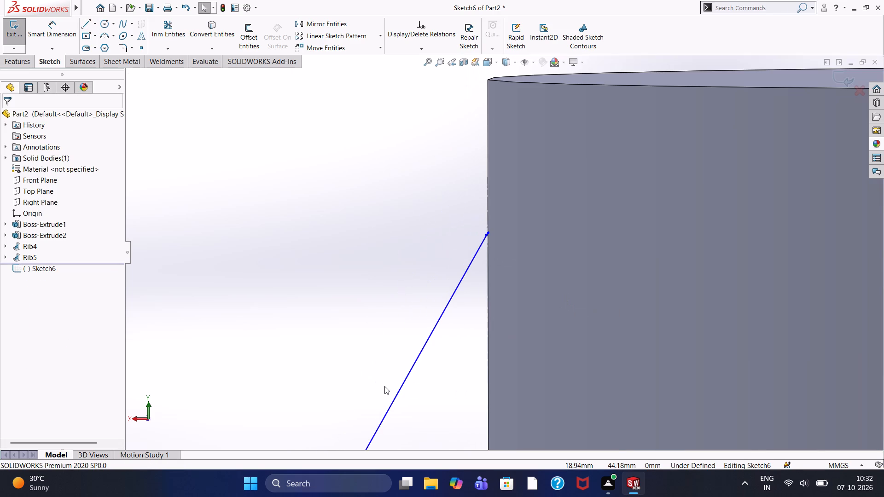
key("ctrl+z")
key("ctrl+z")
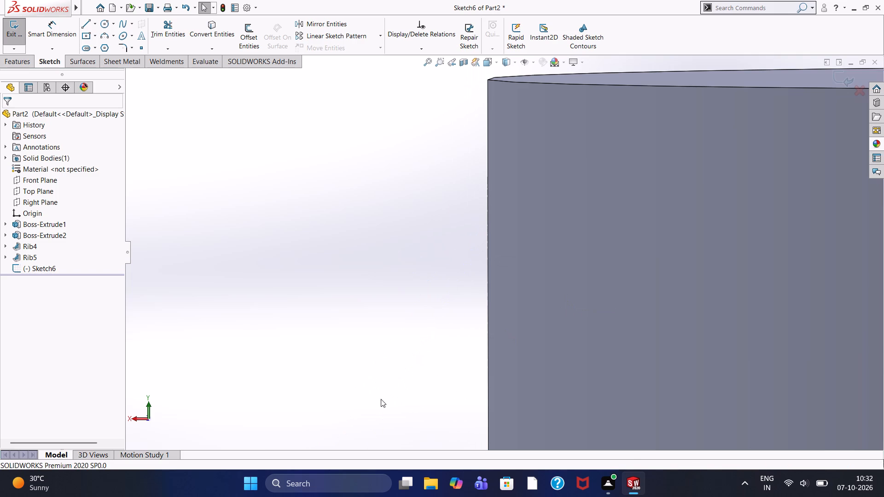
Sketch a slanted line about 43 mm long from near the top of the boss's ribless side to the base plate.
scroll(217, 351, "up", 3)
scroll(425, 408, "up", 3)
scroll(599, 484, "up", 15)
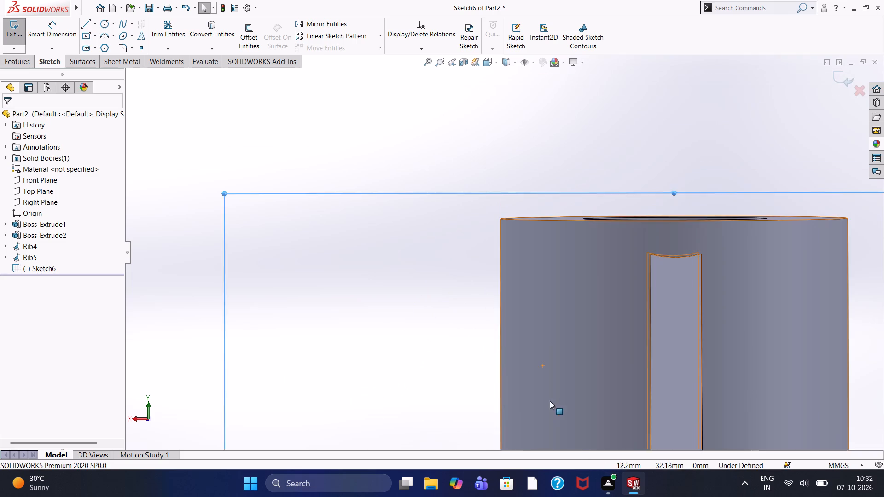
scroll(550, 401, "up", 5)
scroll(521, 387, "down", 8)
scroll(498, 275, "up", 4)
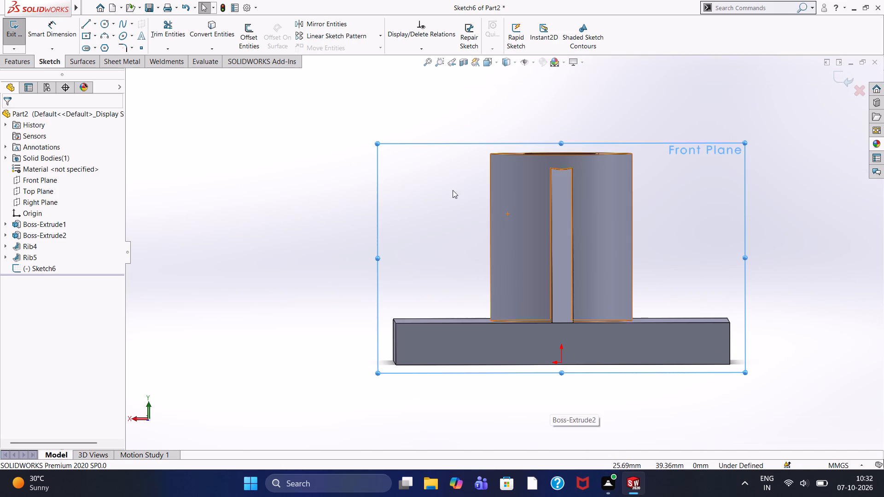
scroll(680, 250, "down", 2)
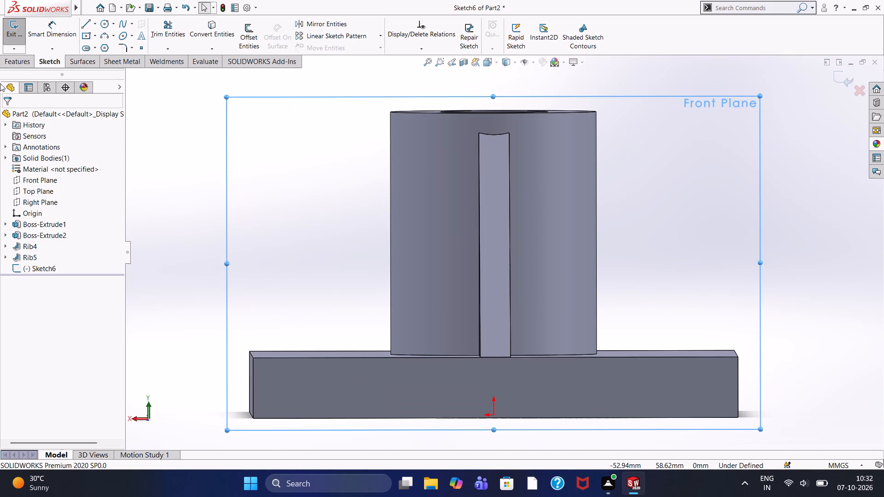
left_click(83, 27)
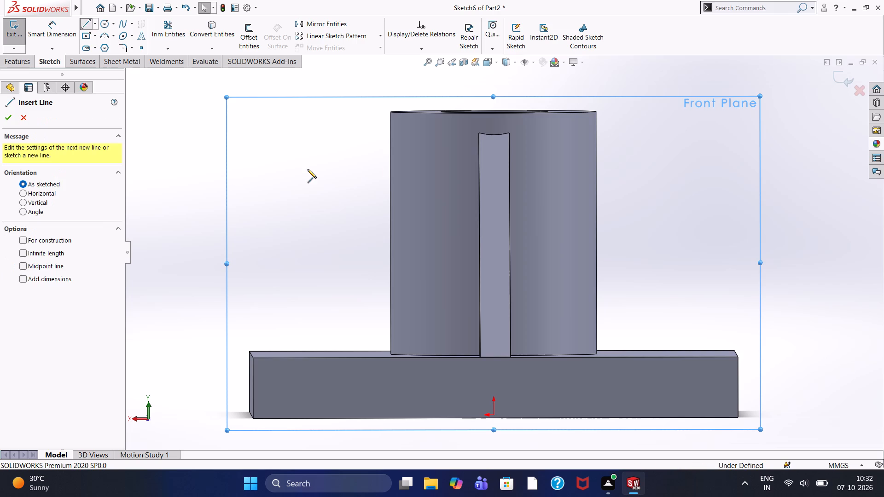
left_click(391, 126)
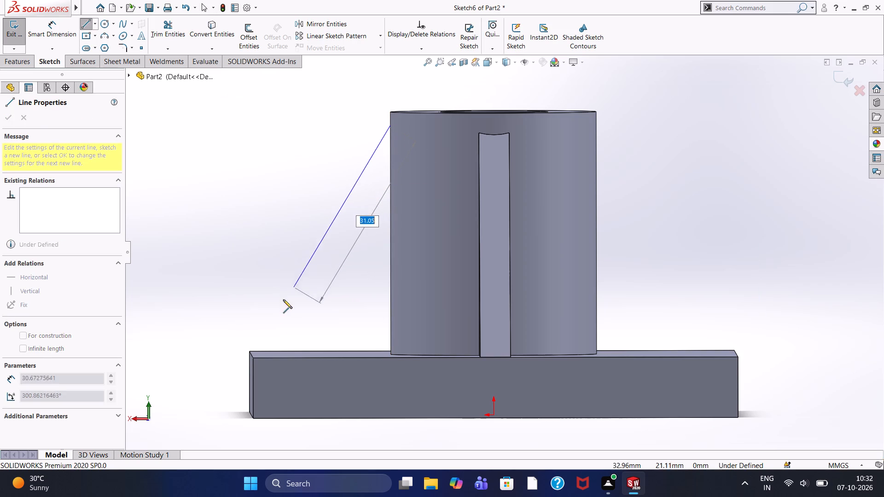
middle_click_drag(260, 292, 262, 284)
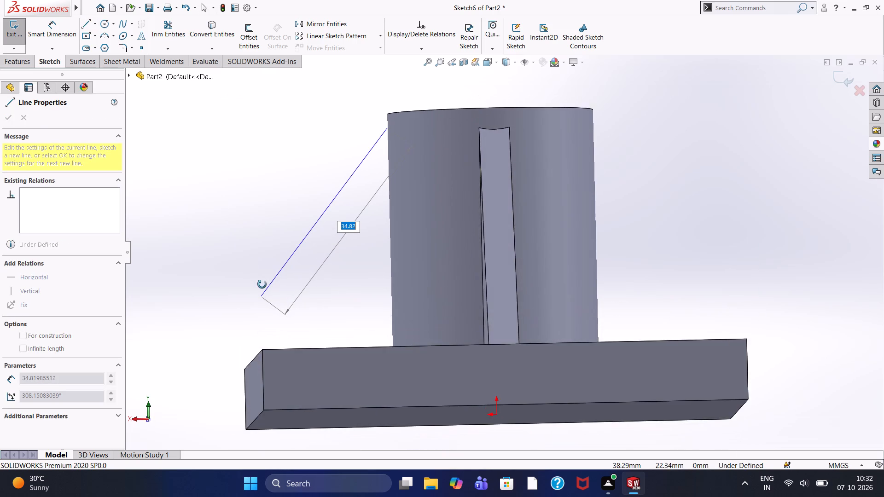
middle_click_drag(262, 284, 257, 302)
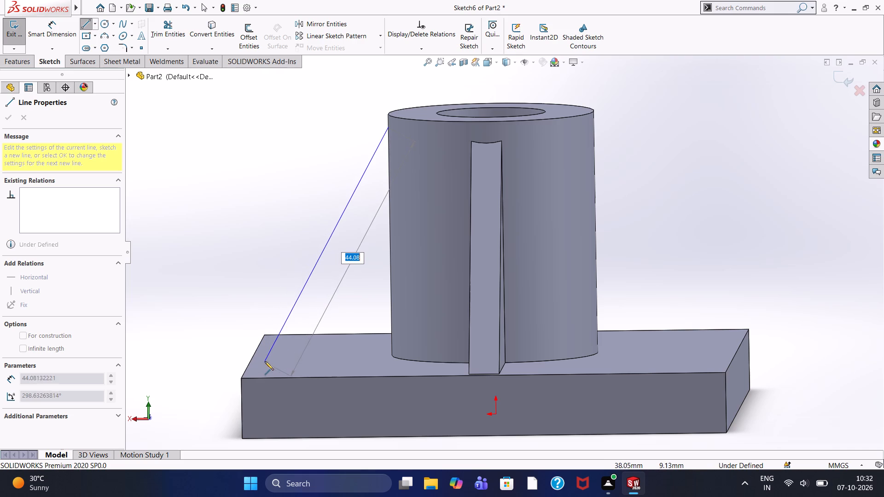
key("ctrl+8")
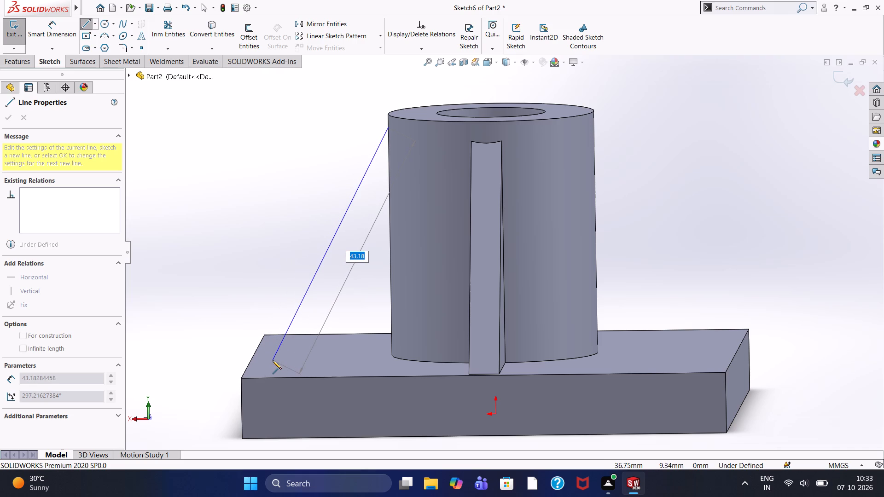
left_click(273, 360)
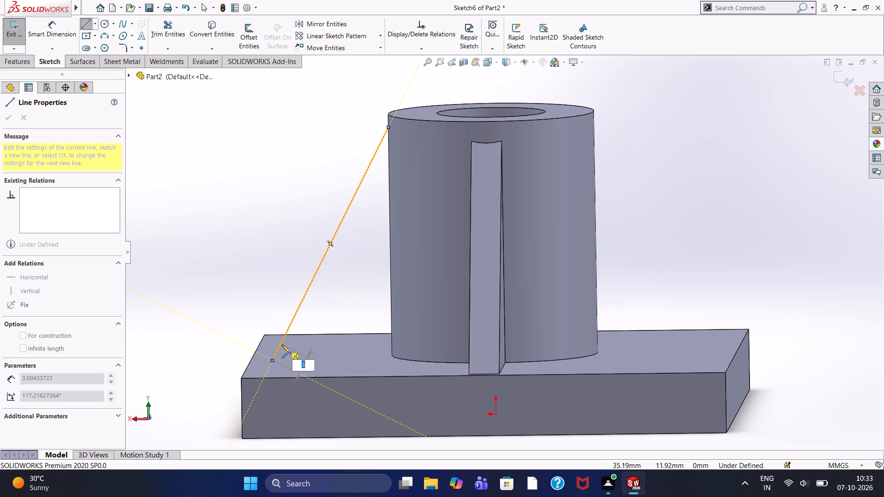
key("Escape")
Examine how the slanted line meets the boss and base plate from rotated angles and the front view.
middle_click_drag(283, 264, 346, 316)
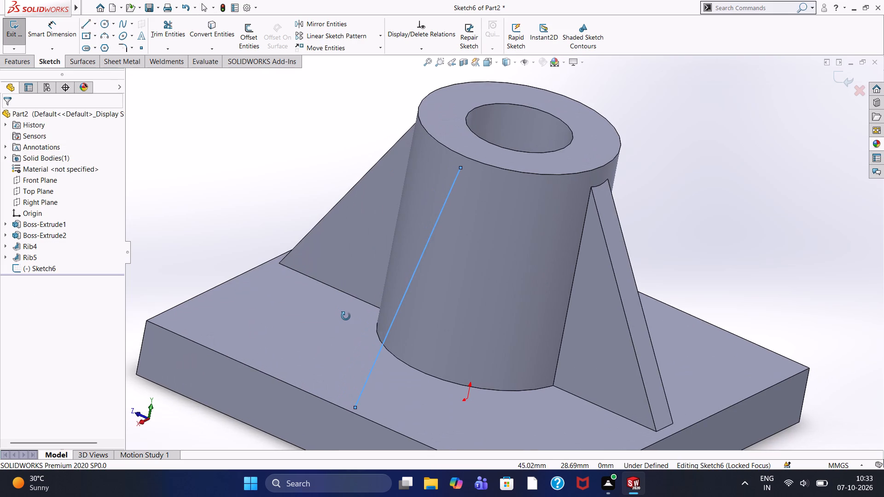
middle_click_drag(346, 316, 321, 274)
middle_click(320, 274)
middle_click_drag(319, 273, 280, 278)
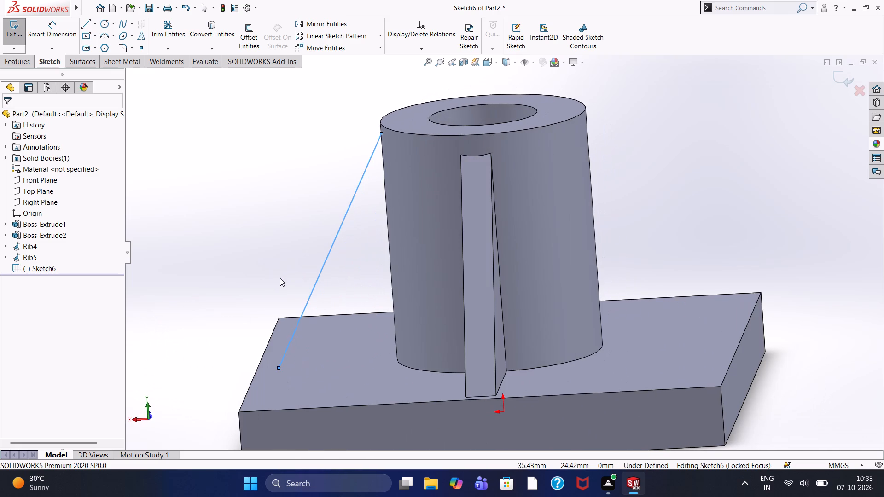
key("ctrl+8")
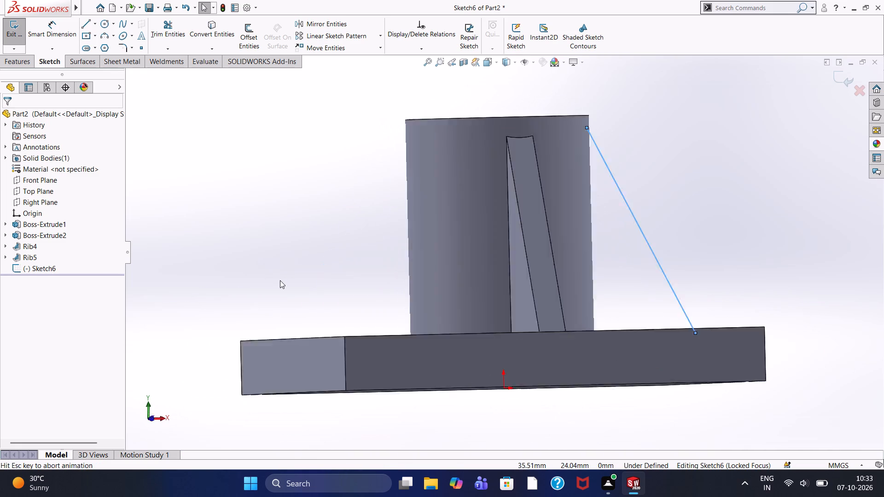
right_click(280, 280)
right_click_drag(391, 262, 398, 245)
left_click(298, 144)
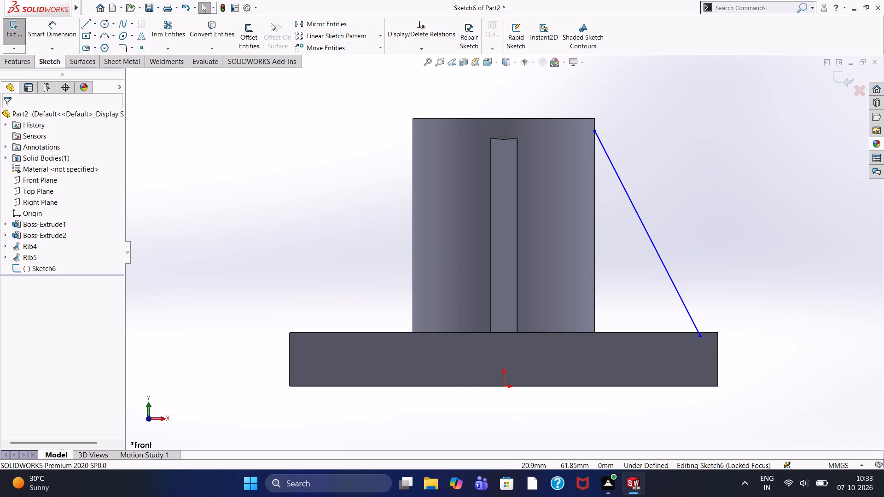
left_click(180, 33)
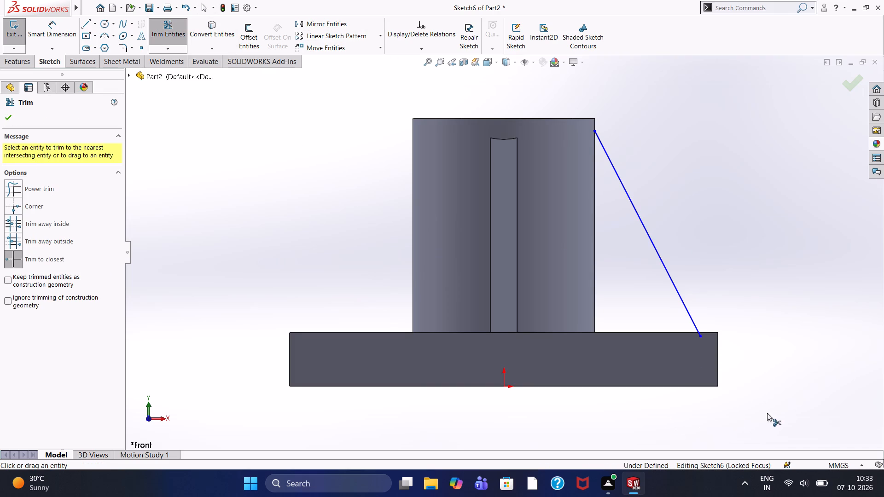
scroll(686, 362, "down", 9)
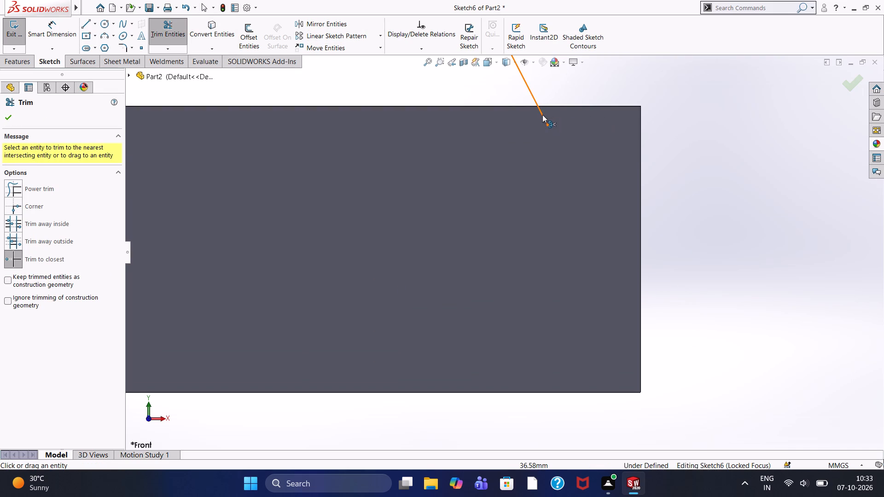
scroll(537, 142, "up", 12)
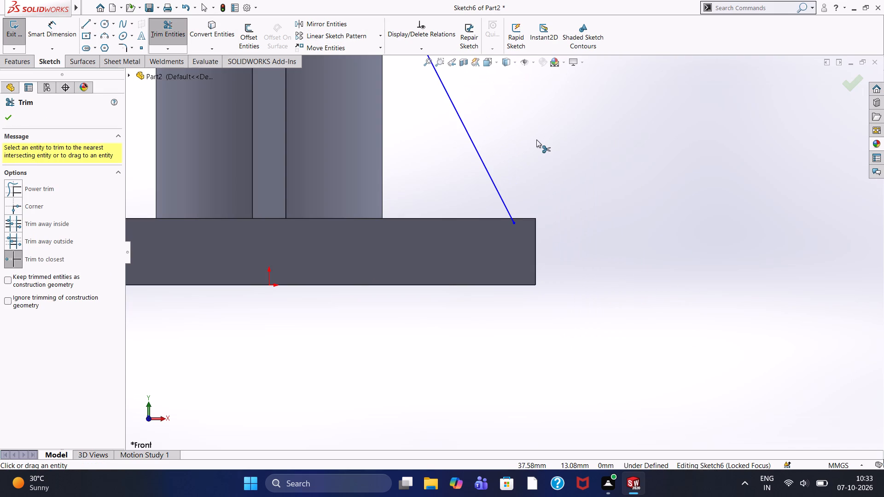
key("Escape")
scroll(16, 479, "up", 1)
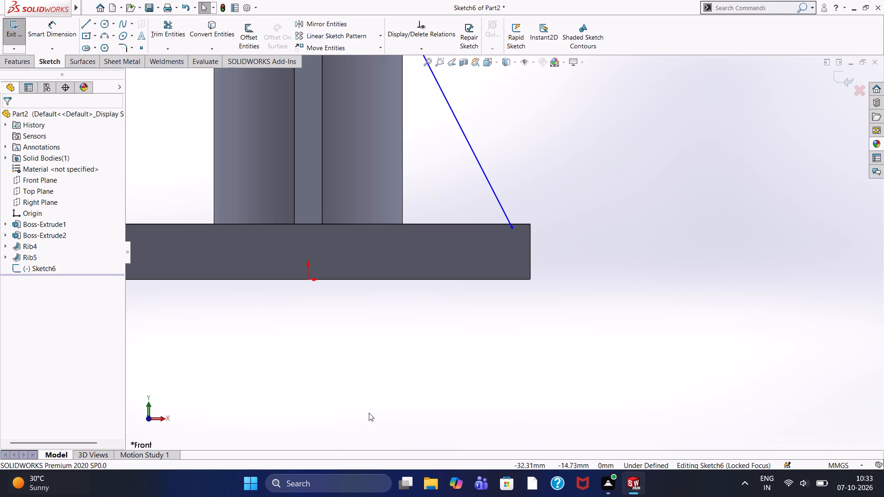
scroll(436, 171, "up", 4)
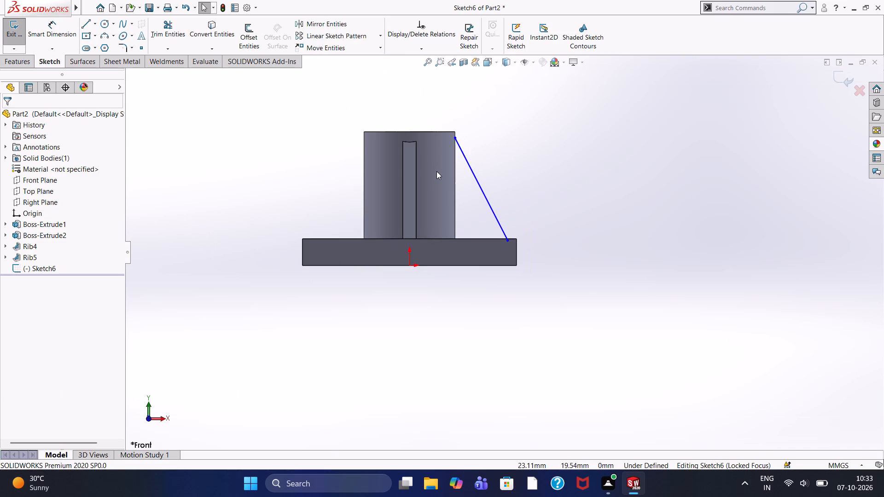
Sketch a construction line about 7.7 mm long along the base plate's top edge, from its corner past the slanted line's lower end.
left_click(97, 24)
left_click(103, 44)
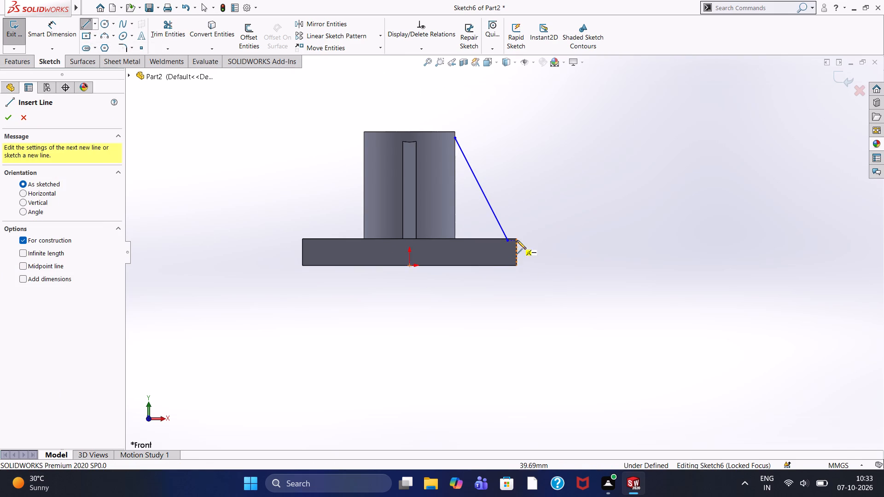
left_click(518, 240)
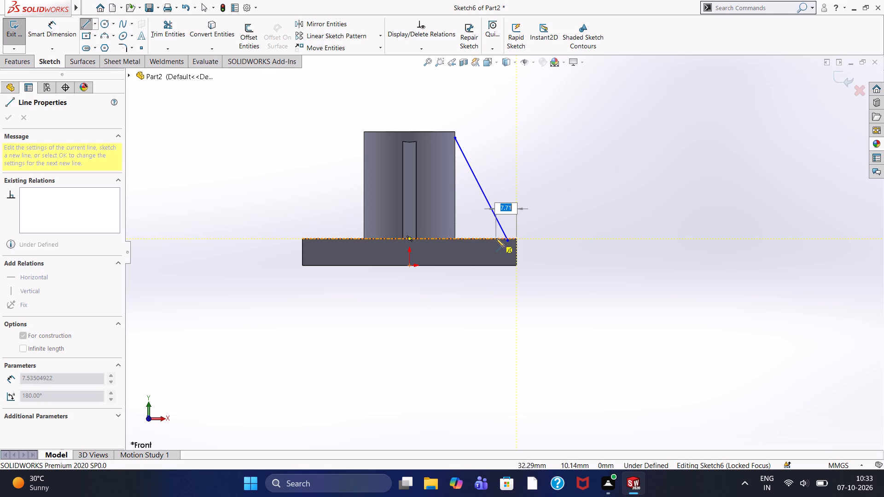
left_click(496, 238)
right_click(553, 182)
left_click(565, 193)
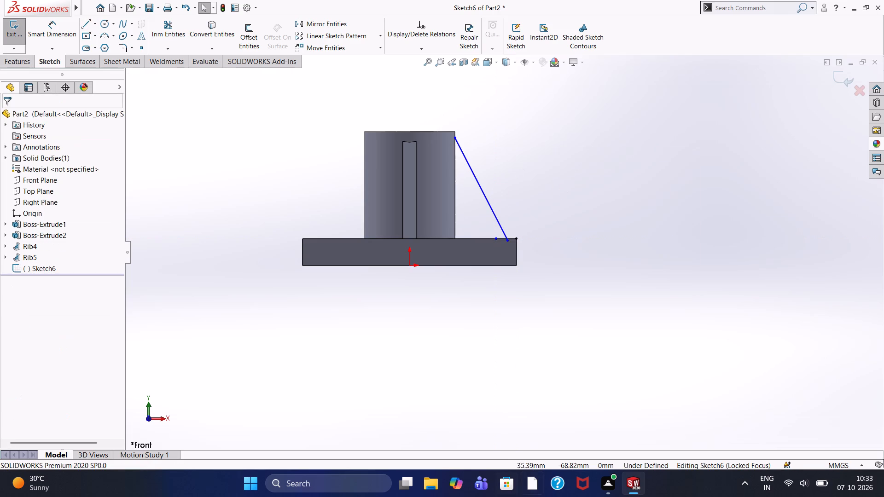
Trim the slanted line's overhang below the plate's top edge and both remaining portions of the construction line.
left_click(174, 33)
scroll(516, 276, "down", 4)
scroll(497, 210, "down", 11)
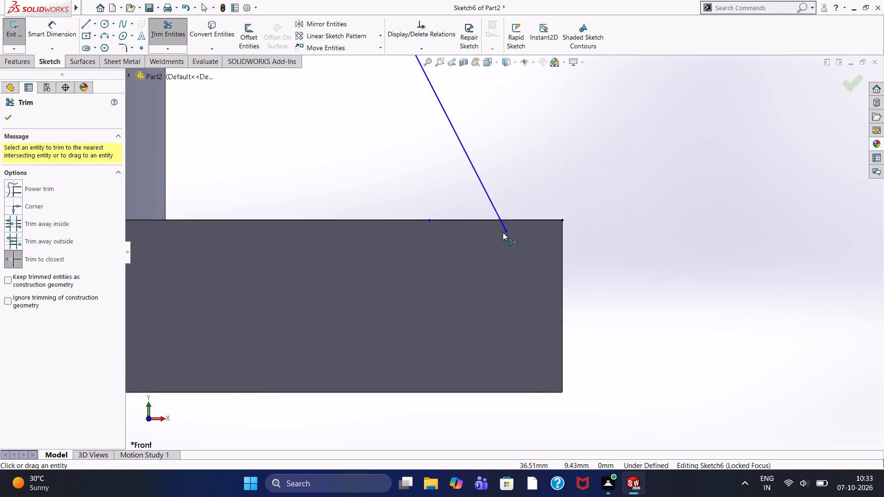
scroll(503, 232, "down", 1)
left_click(506, 223)
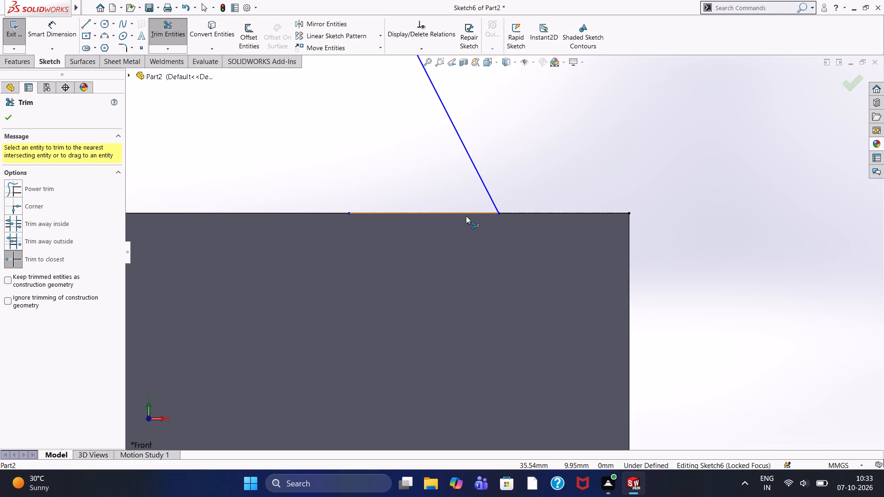
left_click(466, 216)
left_click(547, 214)
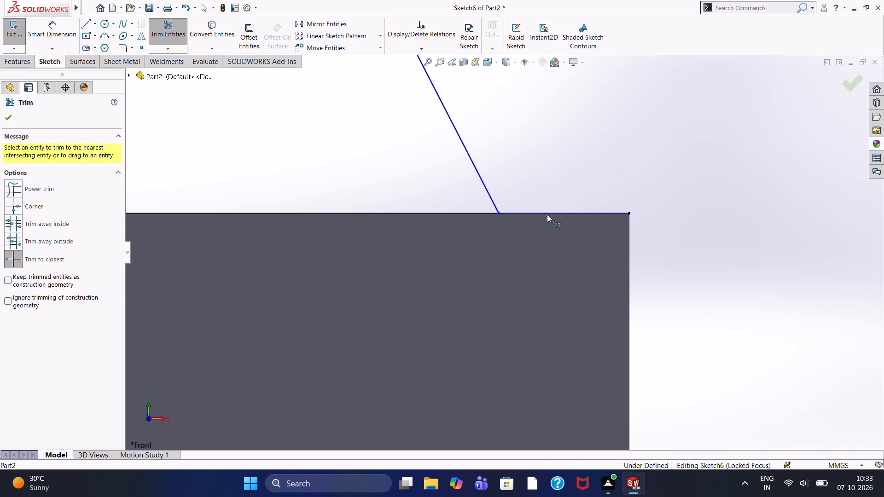
scroll(550, 185, "up", 15)
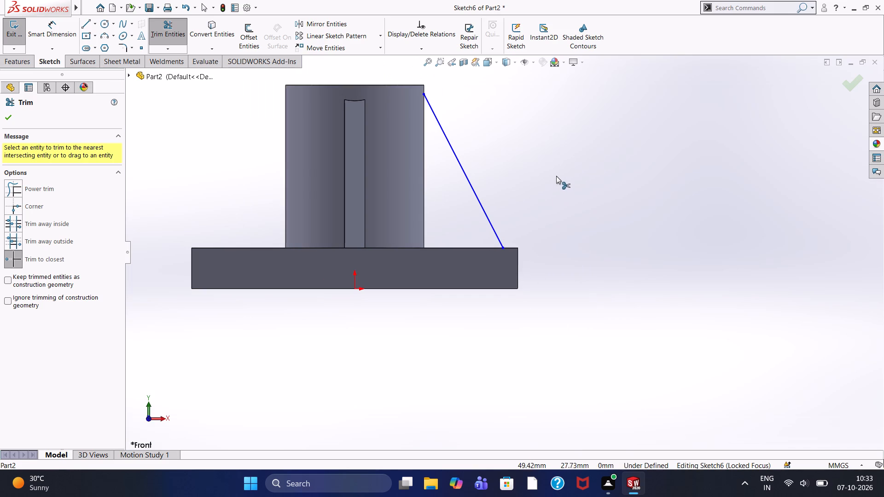
key("Escape")
Create a 5 mm thick rib from the slanted line, with thickness on both sides and material toward the boss.
left_click(12, 64)
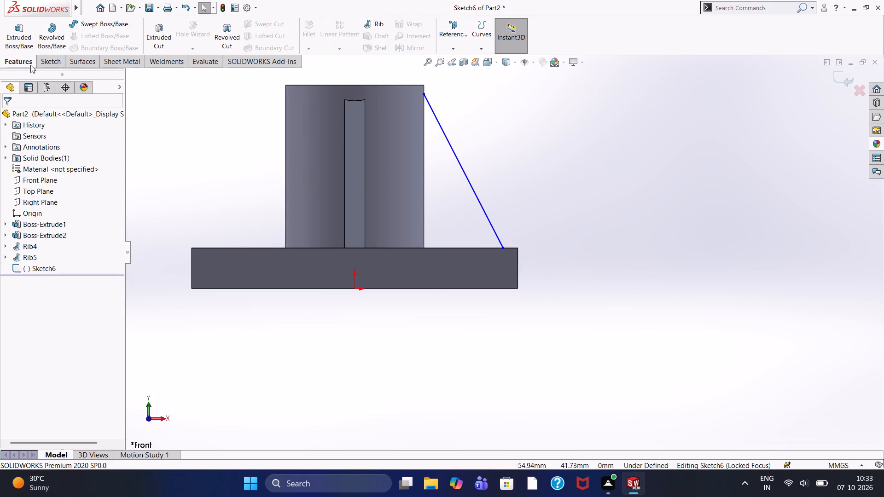
left_click(382, 23)
scroll(526, 109, "up", 1)
middle_click_drag(525, 107, 519, 116)
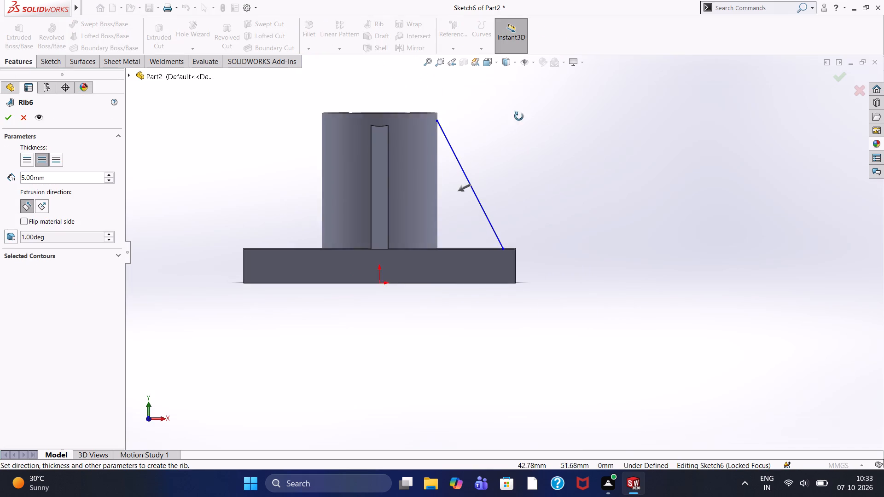
middle_click_drag(519, 116, 479, 174)
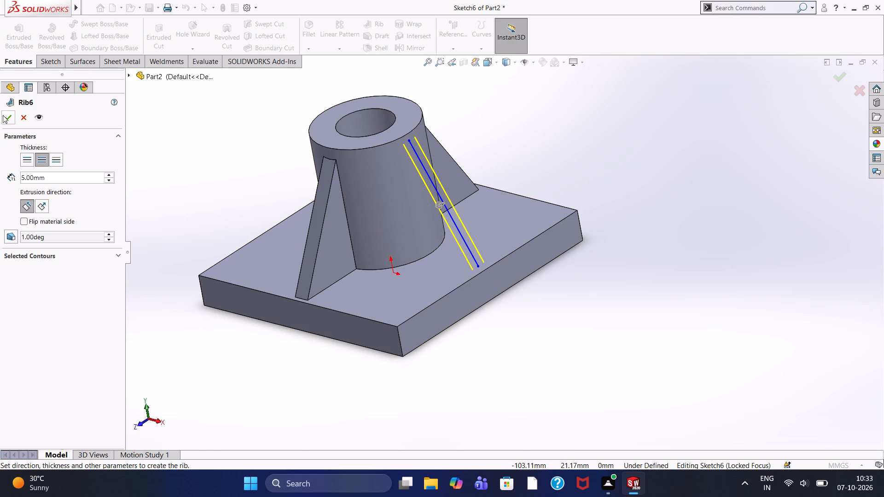
left_click(10, 118)
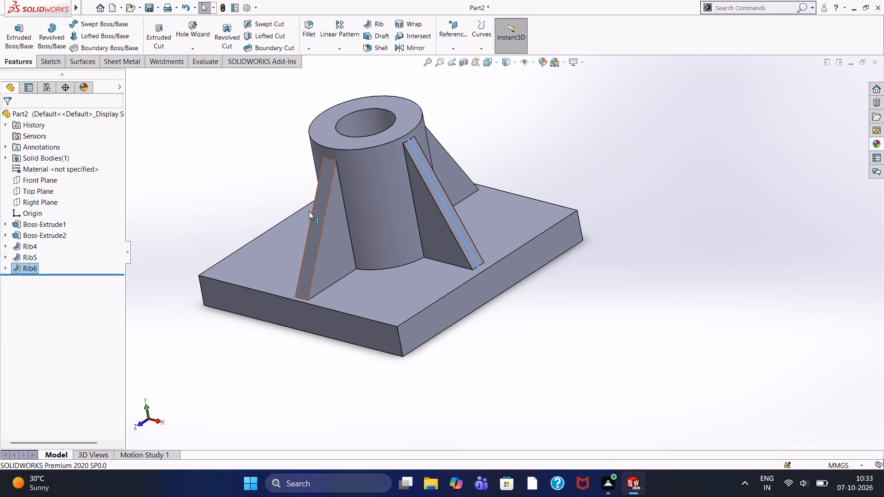
On a new Front Plane sketch, draw a slanted line about 43 mm long from near the boss's top on its ribless side to the base plate.
left_click(243, 164)
middle_click_drag(243, 164, 259, 178)
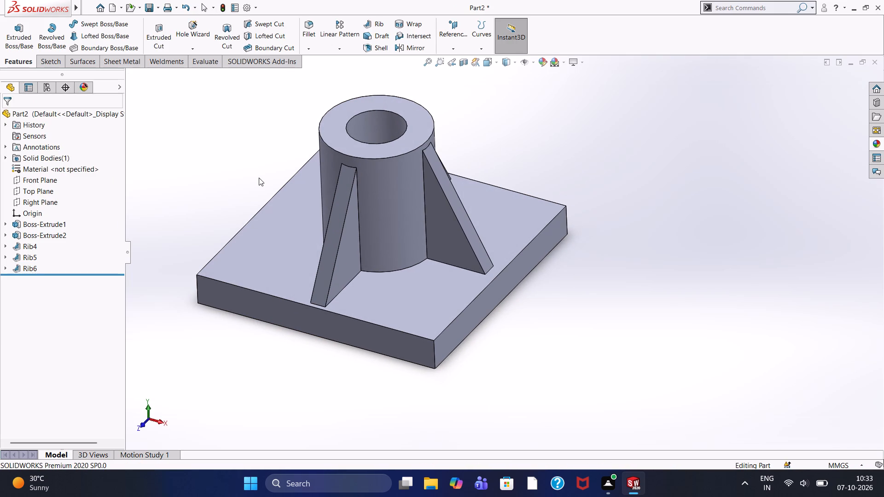
middle_click_drag(234, 164, 278, 205)
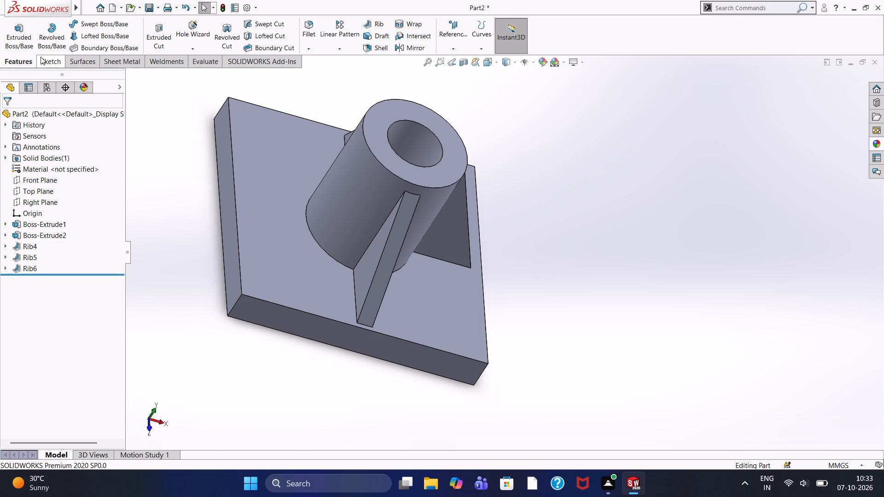
left_click(51, 63)
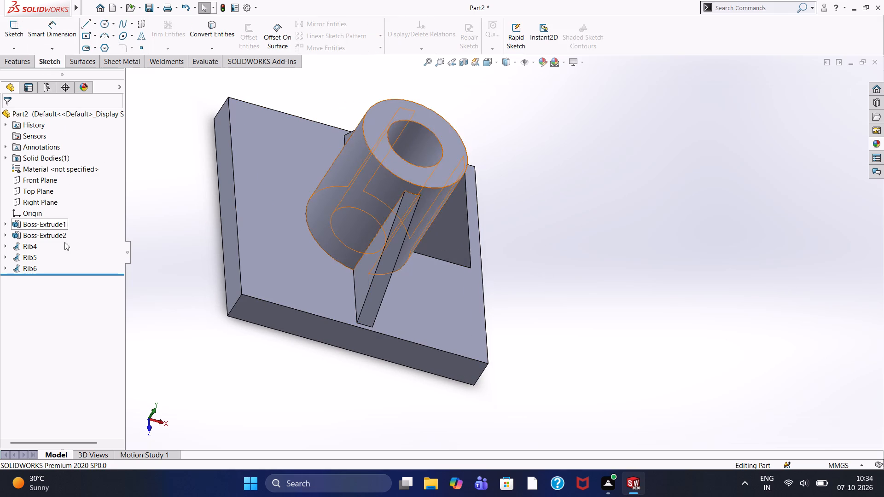
left_click(34, 181)
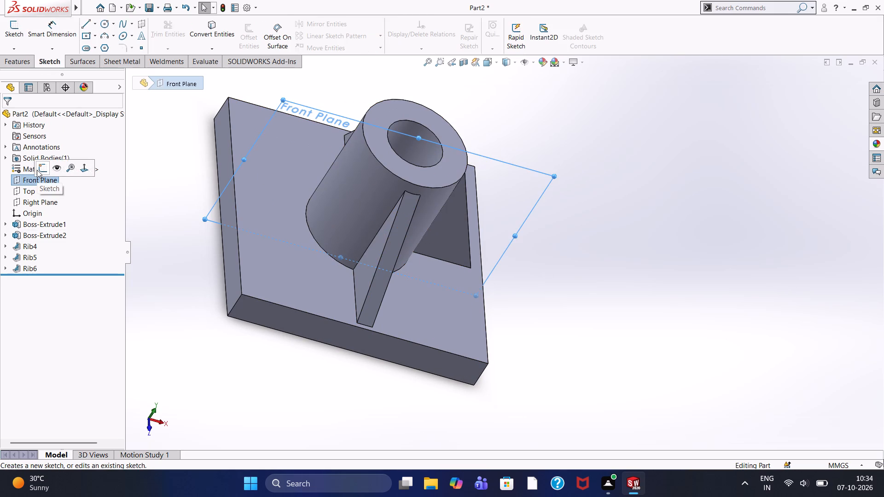
left_click(42, 172)
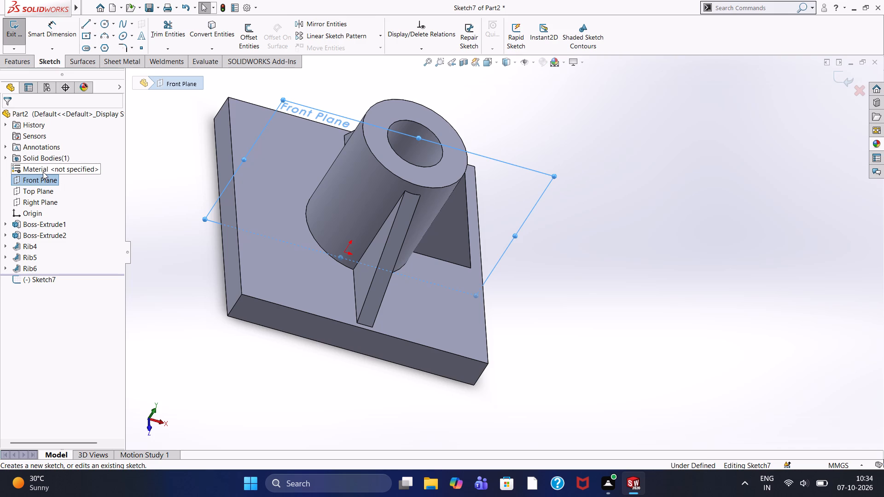
key("ctrl+8")
left_click(238, 167)
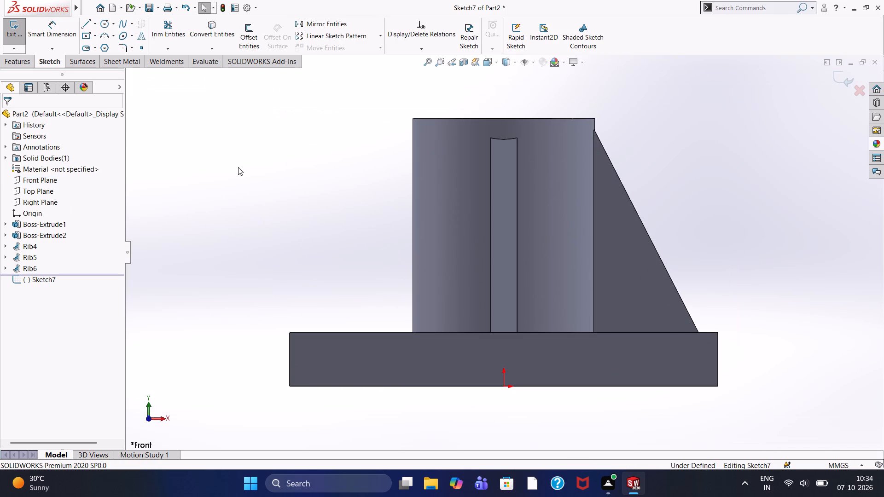
left_click(87, 22)
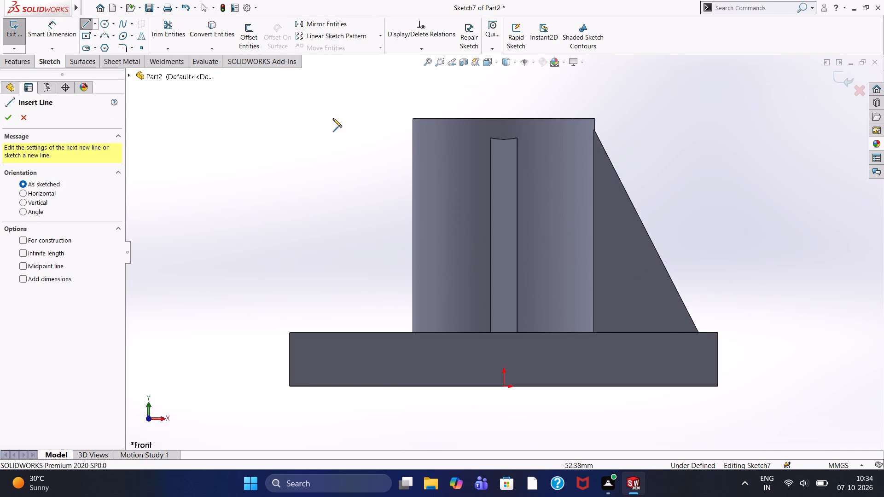
left_click(413, 133)
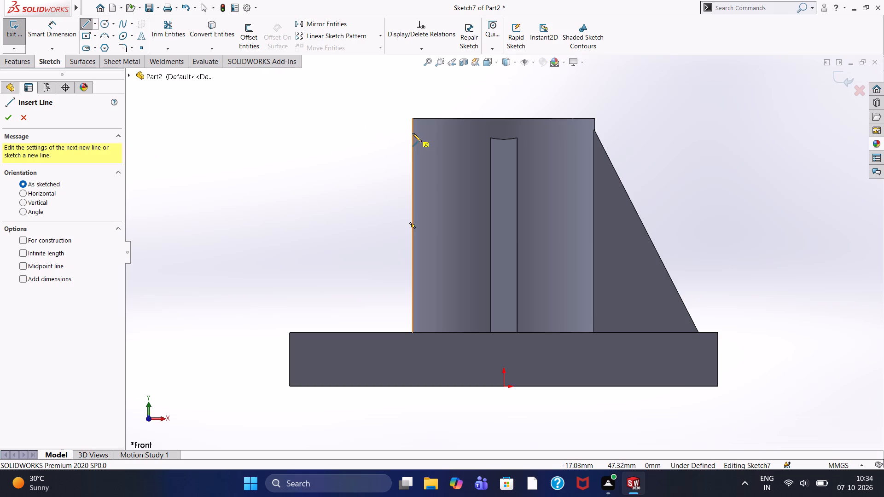
left_click(297, 331)
right_click(260, 243)
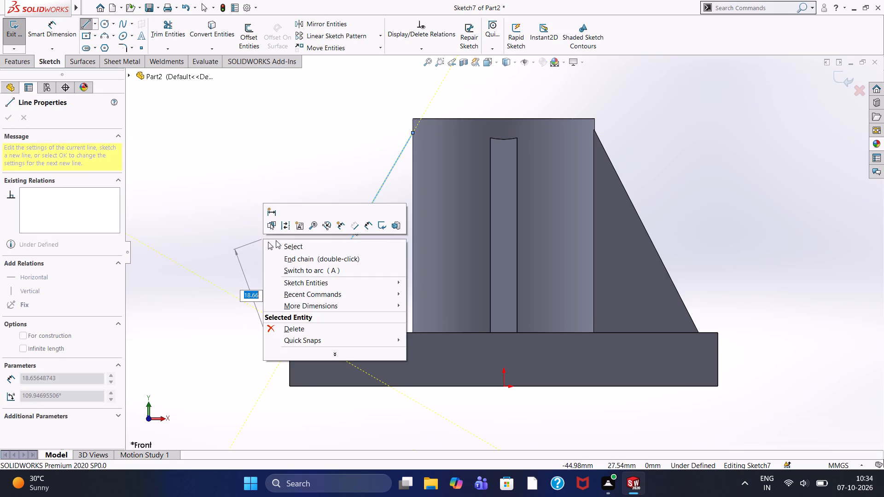
left_click(278, 244)
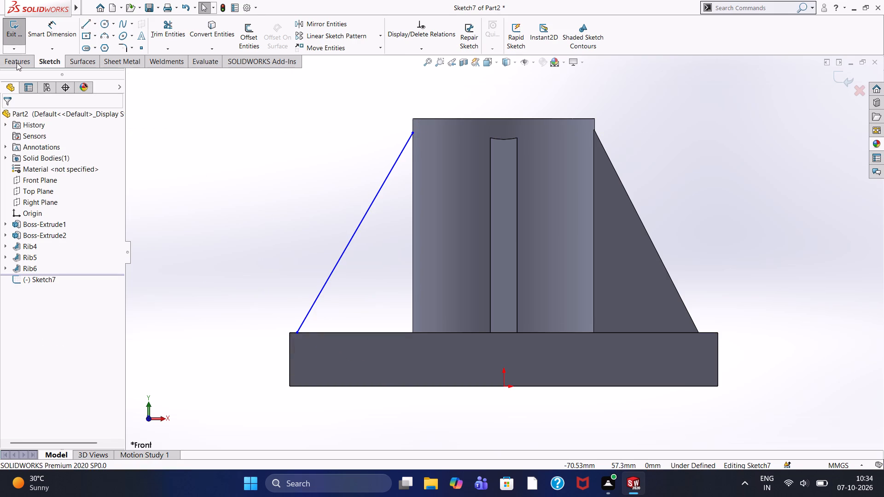
Create a 5 mm thick rib from the new slanted line with the material side flipped toward the boss.
left_click(18, 64)
left_click(368, 23)
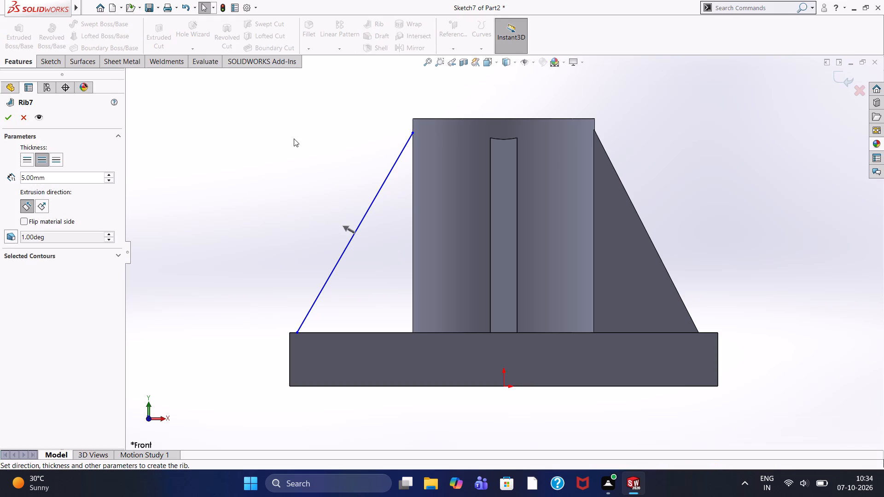
left_click(23, 222)
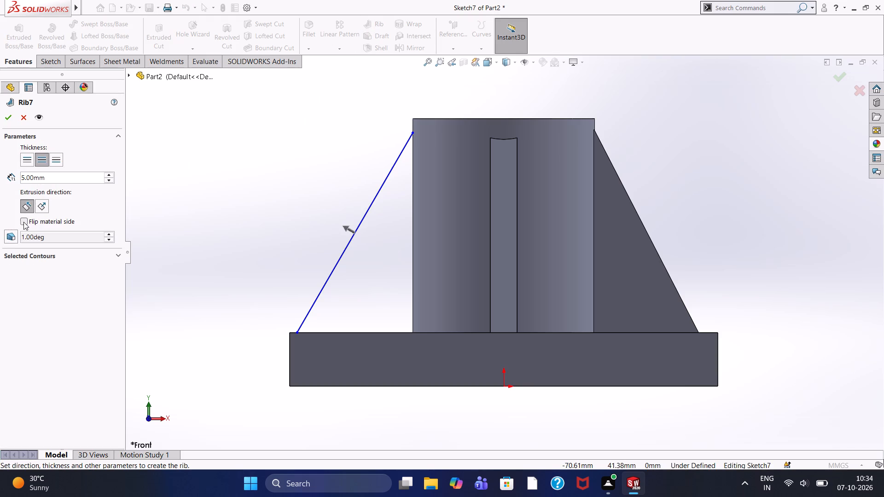
left_click(6, 121)
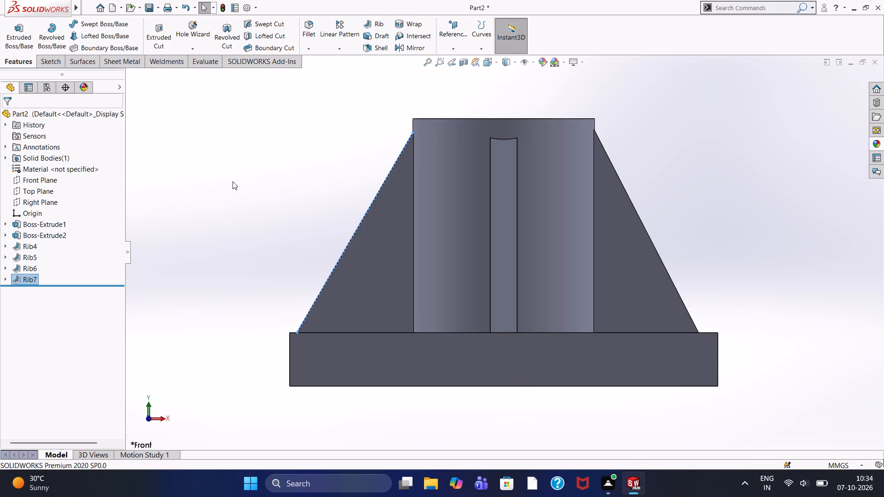
Examine the ribs around the boss and their contact with the base plate from rotated and closer views.
left_click(233, 181)
middle_click_drag(229, 173, 298, 239)
scroll(363, 241, "up", 3)
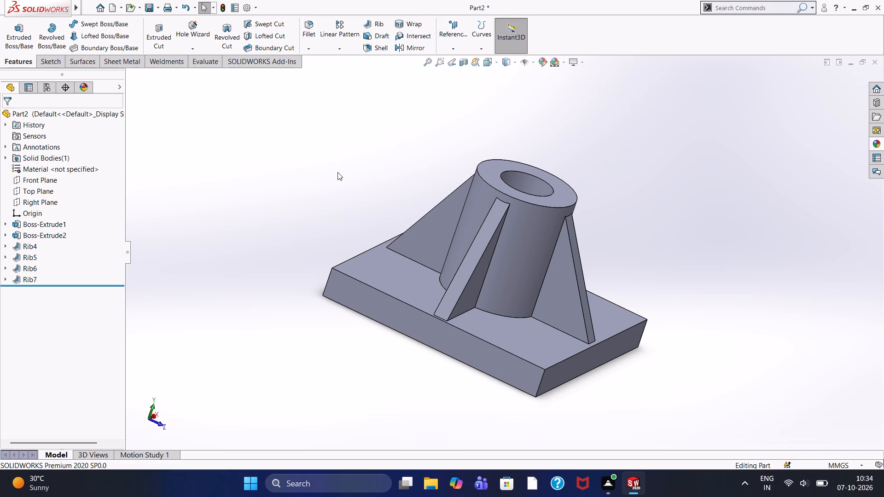
scroll(409, 226, "down", 1)
scroll(373, 197, "down", 1)
scroll(373, 197, "up", 2)
middle_click_drag(348, 184, 334, 179)
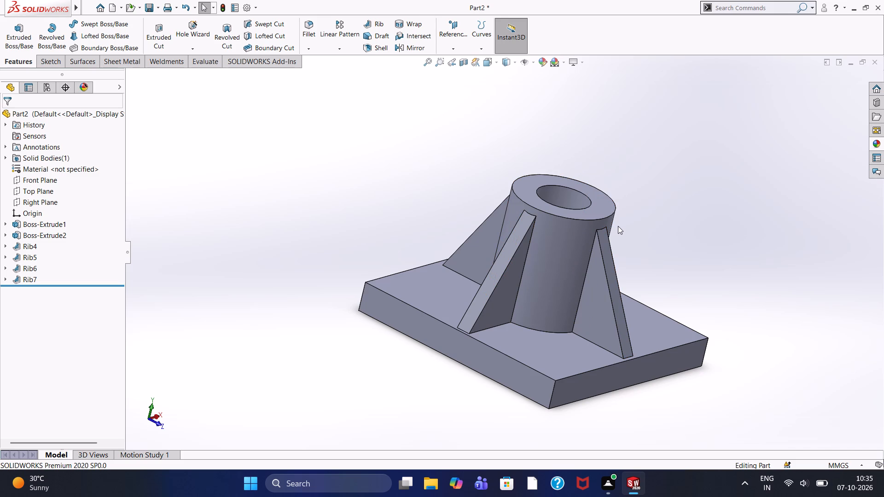
scroll(651, 331, "down", 1)
scroll(473, 245, "down", 3)
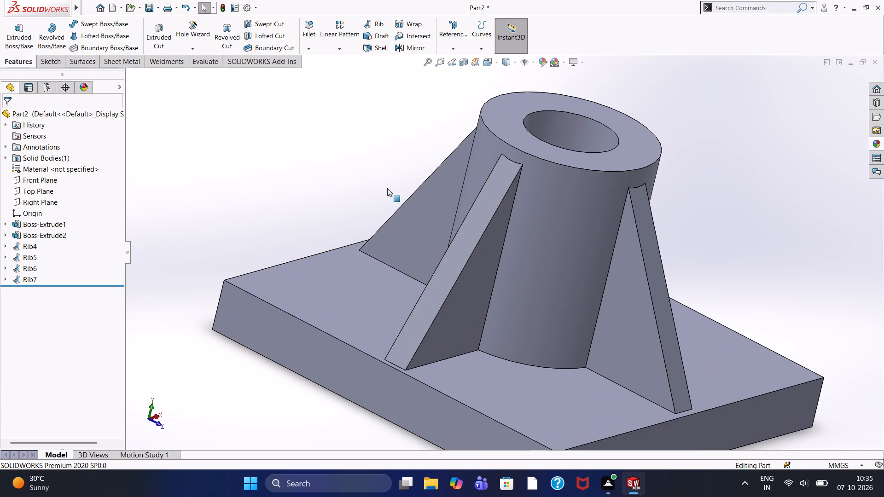
left_click(352, 169)
scroll(361, 178, "up", 4)
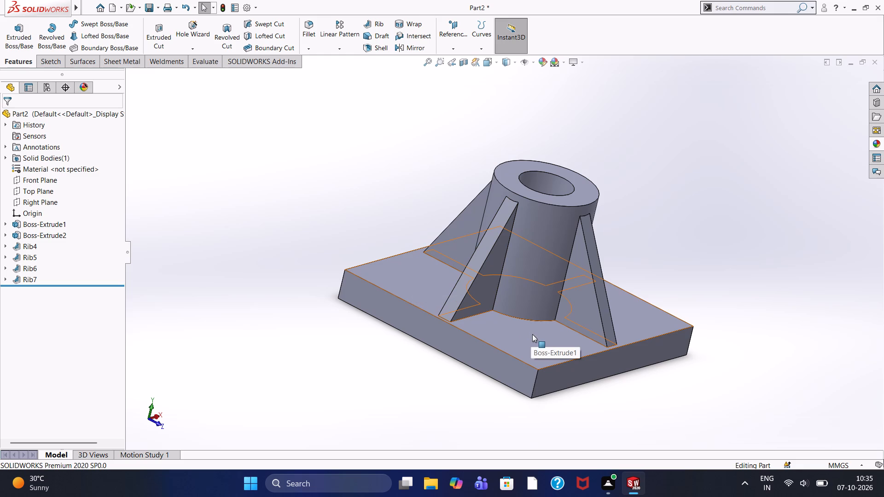
scroll(536, 333, "down", 1)
scroll(536, 333, "up", 1)
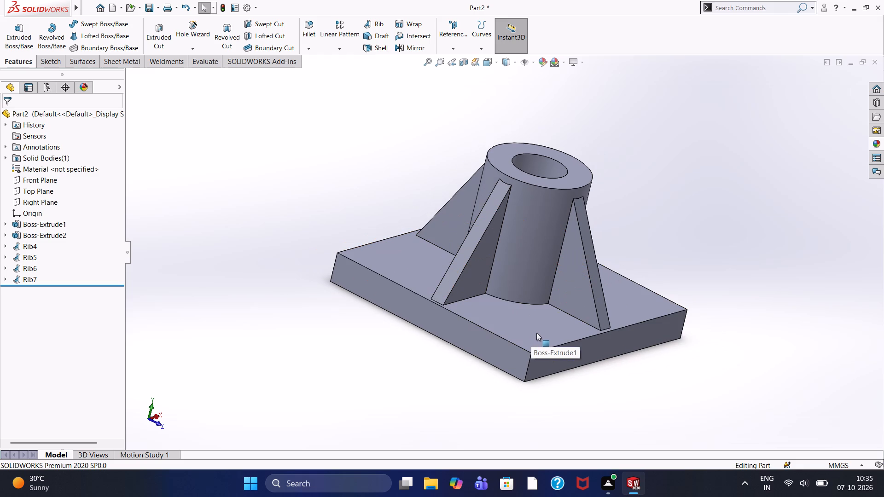
Fillet the four vertical corner edges of the base plate with a 20 mm radius.
scroll(536, 333, "down", 1)
scroll(536, 333, "up", 1)
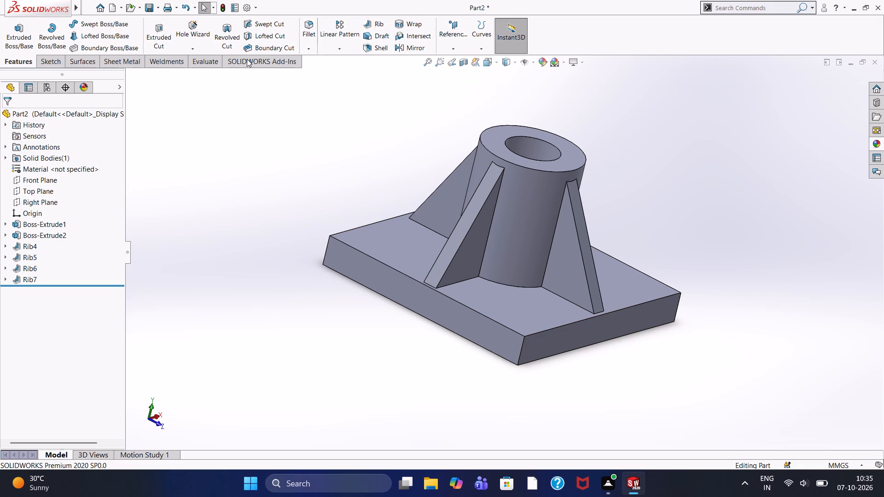
left_click(309, 22)
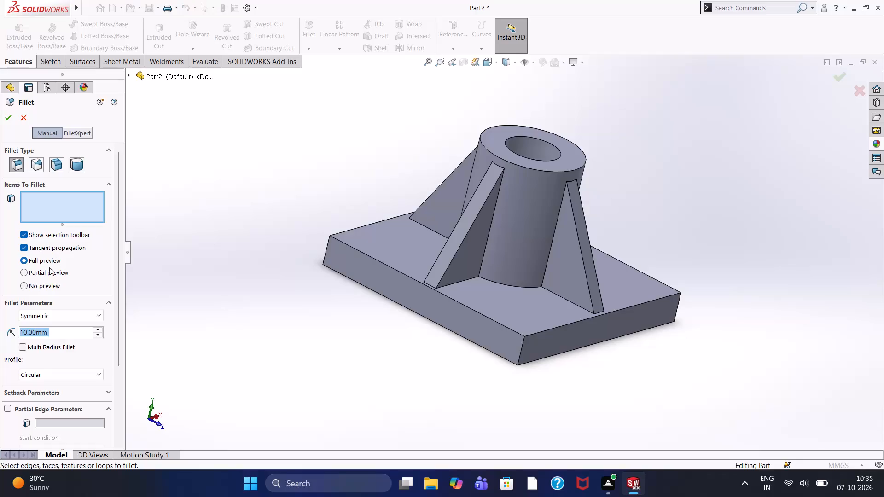
type("20")
key("Return")
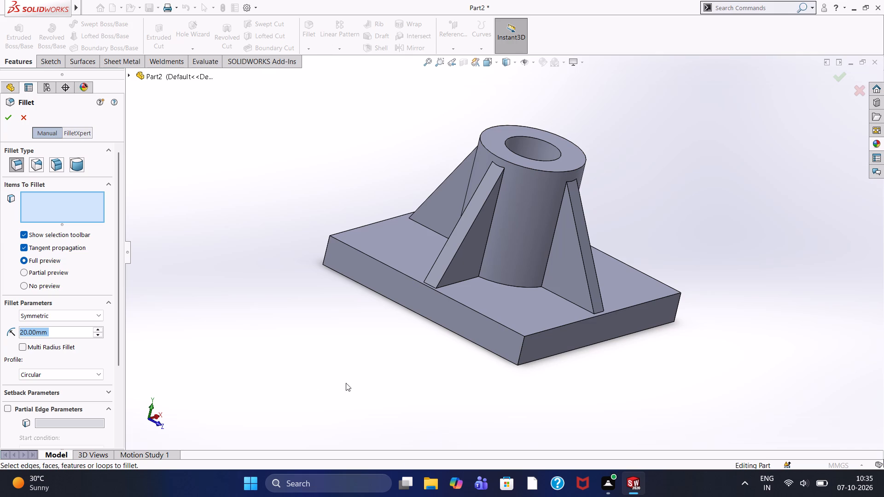
left_click(521, 351)
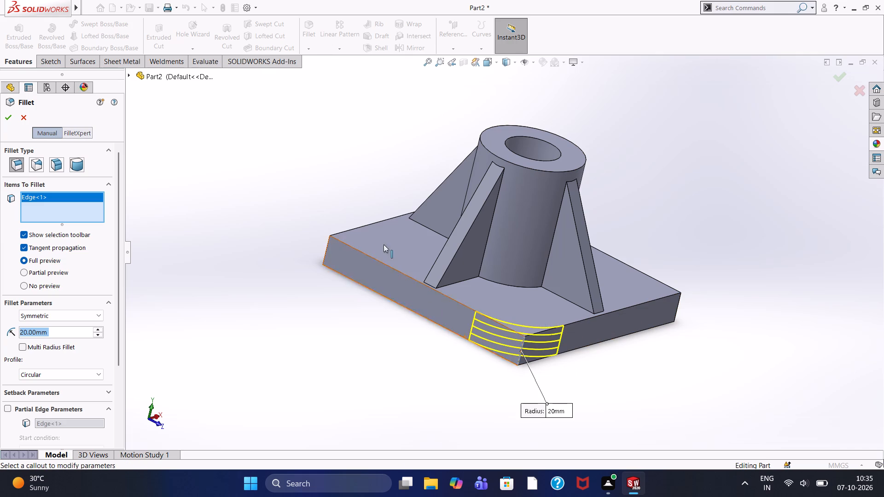
left_click(326, 249)
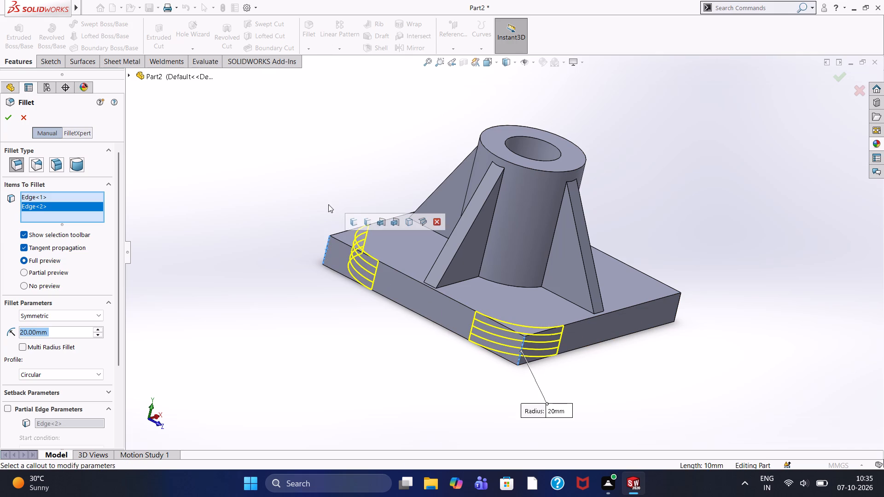
middle_click_drag(324, 198, 402, 348)
middle_click_drag(278, 151, 254, 241)
left_click(361, 132)
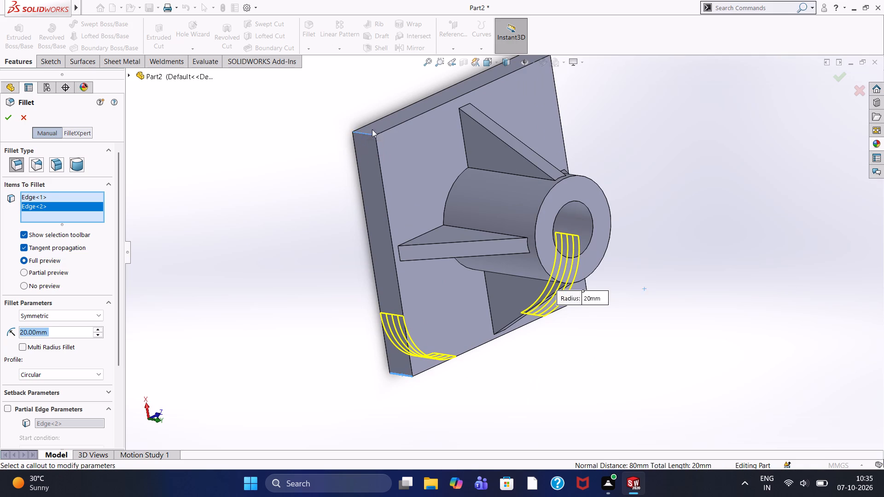
scroll(438, 98, "up", 5)
middle_click_drag(513, 102, 414, 171)
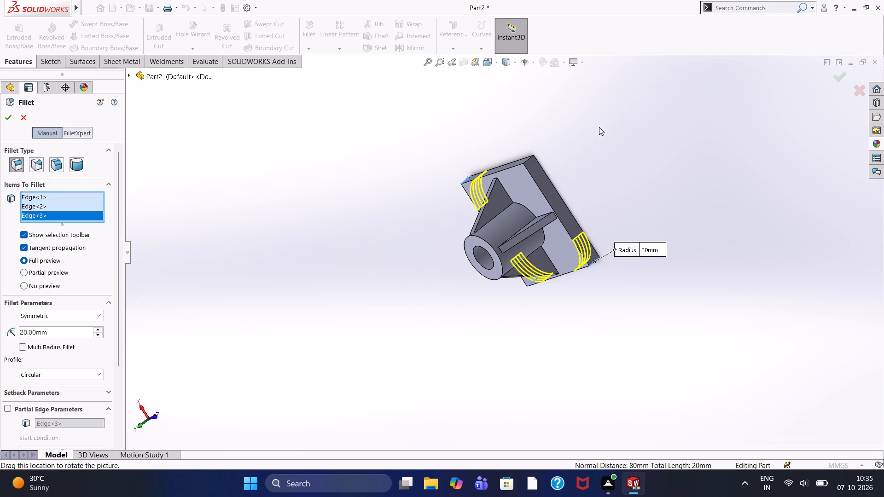
left_click(527, 162)
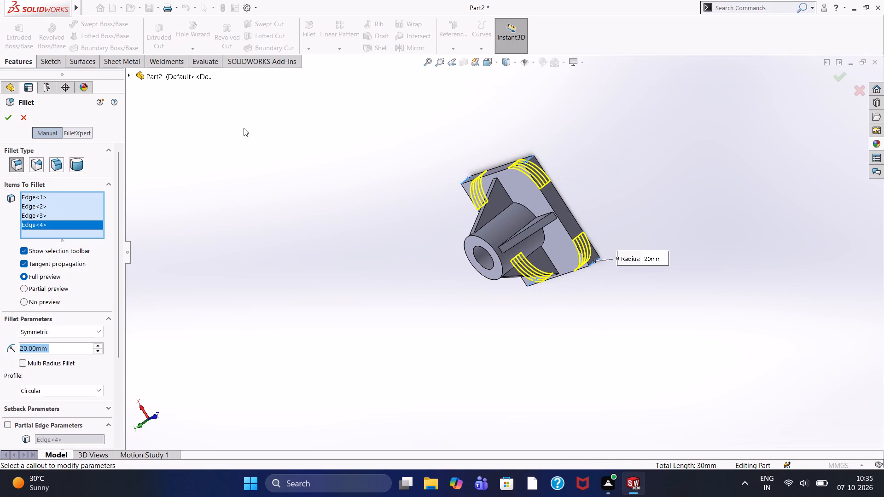
left_click(10, 116)
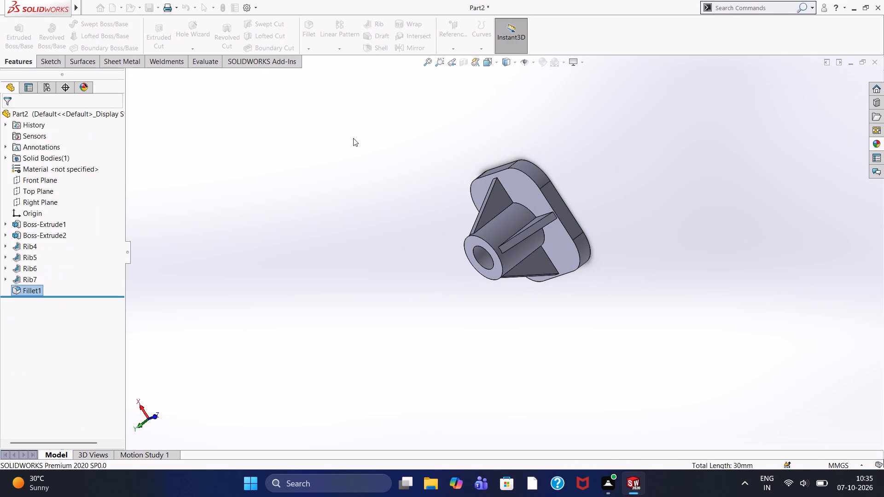
Examine the rounded base plate corners, boss and ribs from rotated and closer views.
left_click(354, 138)
middle_click_drag(364, 143, 410, 60)
middle_click_drag(453, 193, 473, 152)
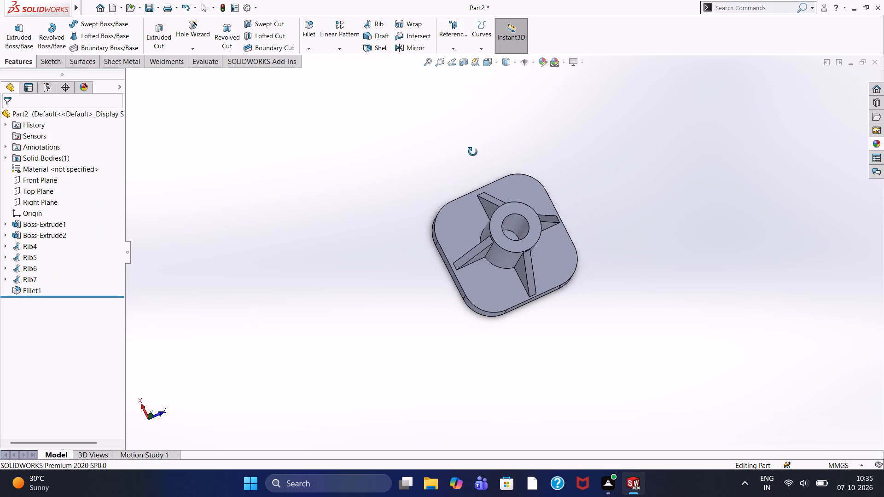
middle_click_drag(473, 152, 488, 137)
scroll(523, 312, "down", 3)
middle_click_drag(538, 276, 486, 241)
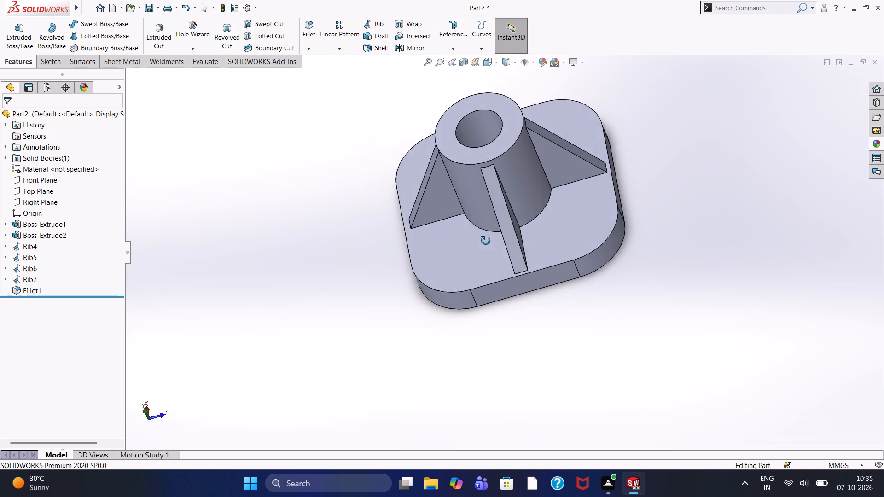
middle_click_drag(486, 241, 503, 206)
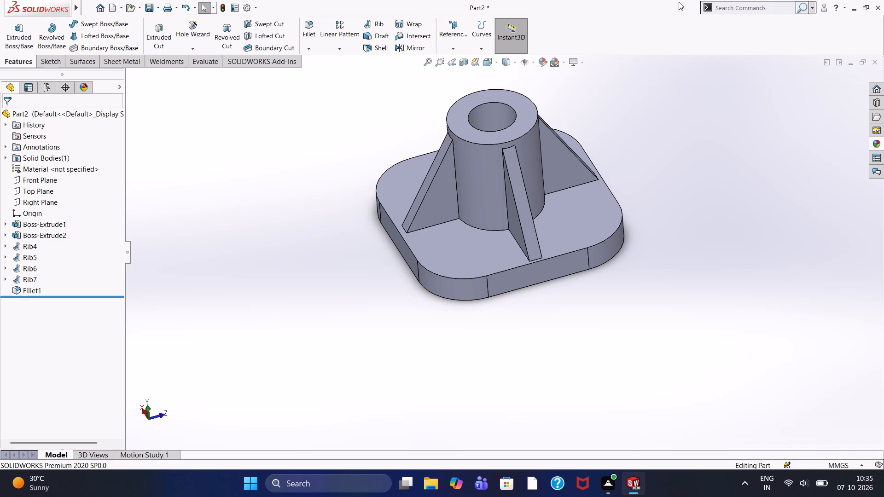
scroll(571, 74, "up", 1)
scroll(570, 72, "down", 1)
scroll(570, 72, "up", 1)
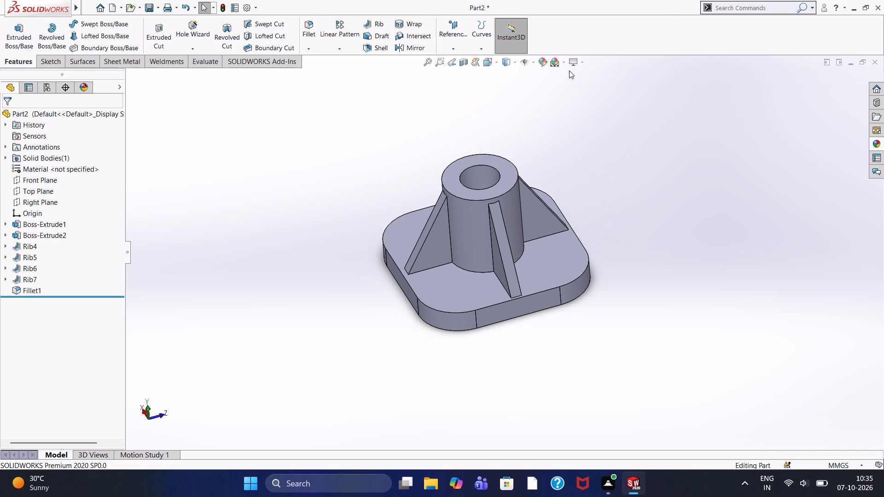
scroll(573, 64, "down", 1)
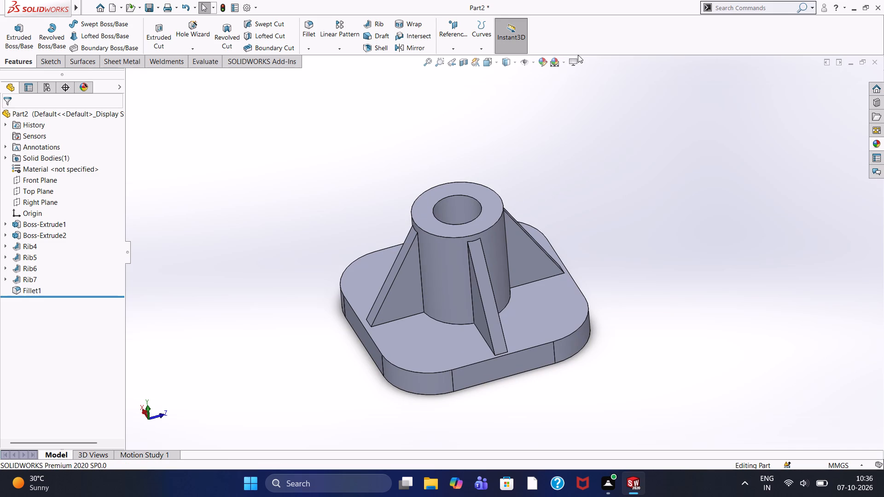
scroll(578, 55, "down", 2)
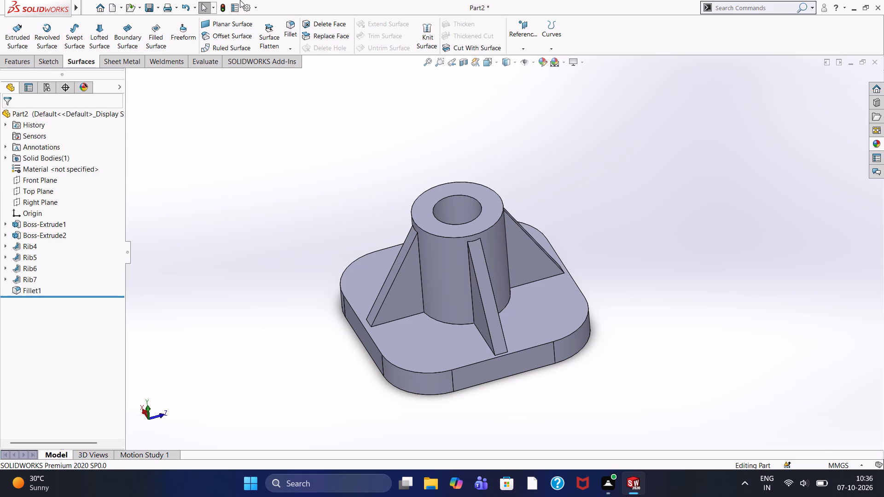
scroll(247, 0, "up", 1)
scroll(247, 0, "down", 1)
Start a new sketch on the base plate's top face and view it face-on.
left_click(419, 347)
left_click(462, 321)
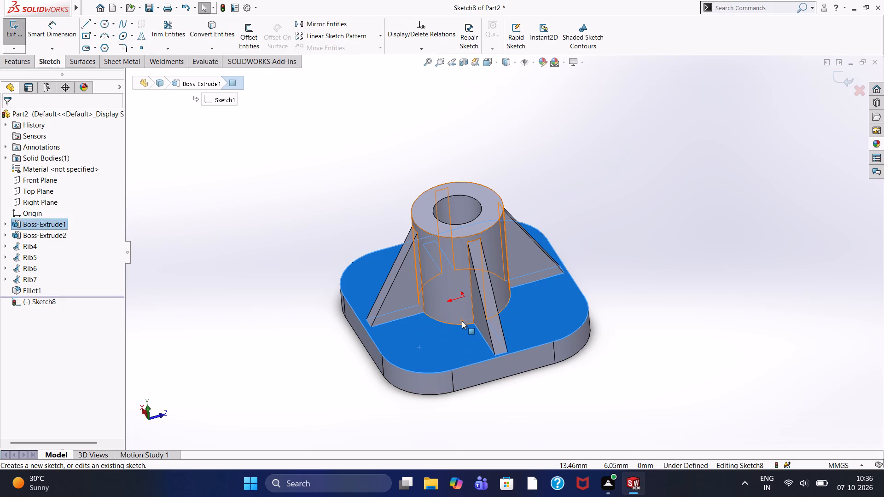
key("ctrl+8")
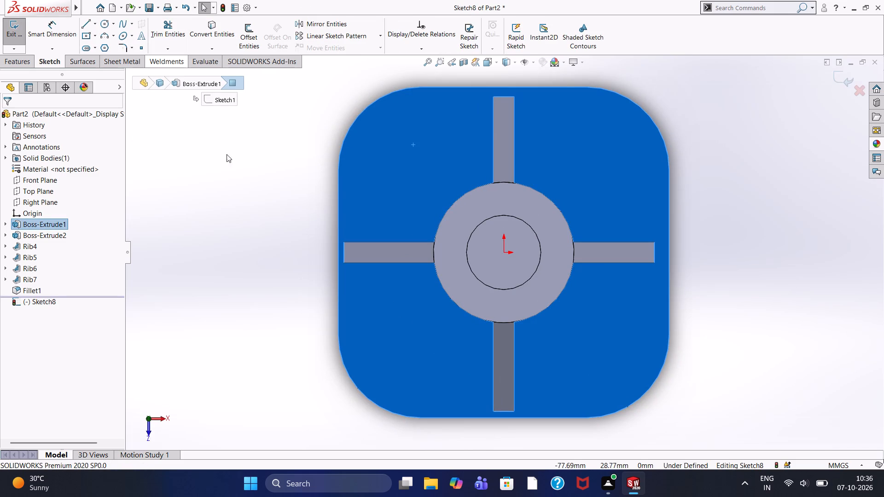
left_click(267, 160)
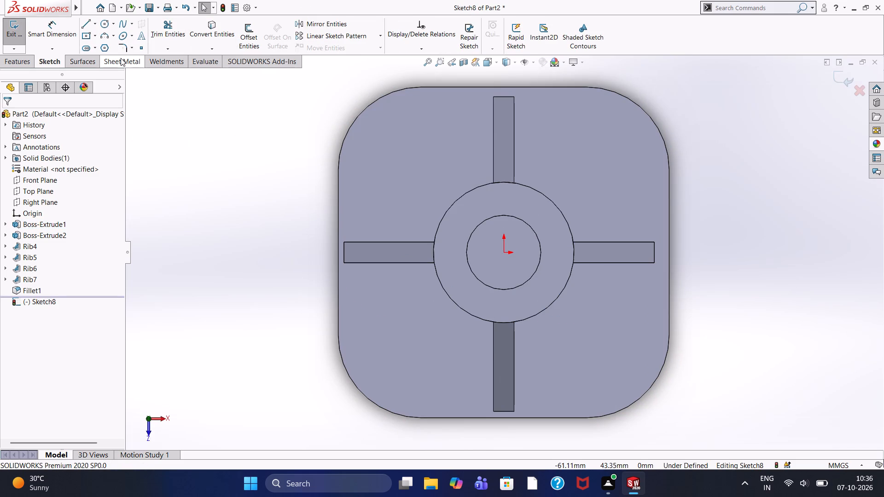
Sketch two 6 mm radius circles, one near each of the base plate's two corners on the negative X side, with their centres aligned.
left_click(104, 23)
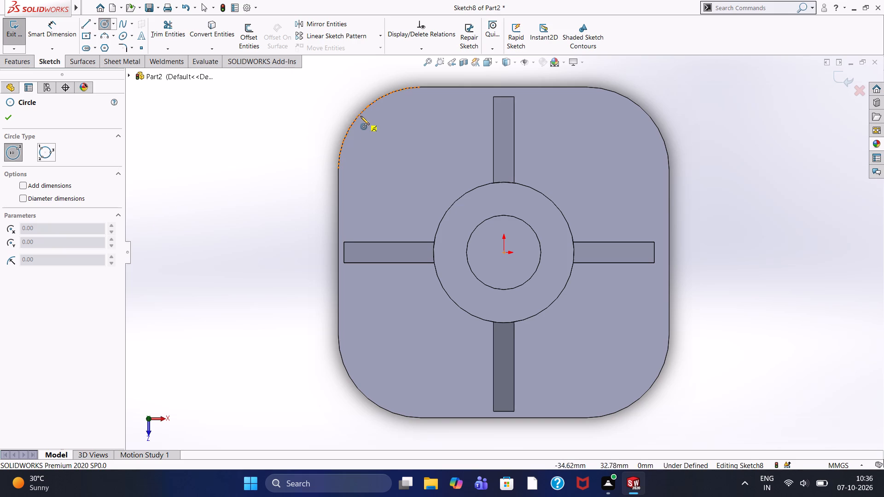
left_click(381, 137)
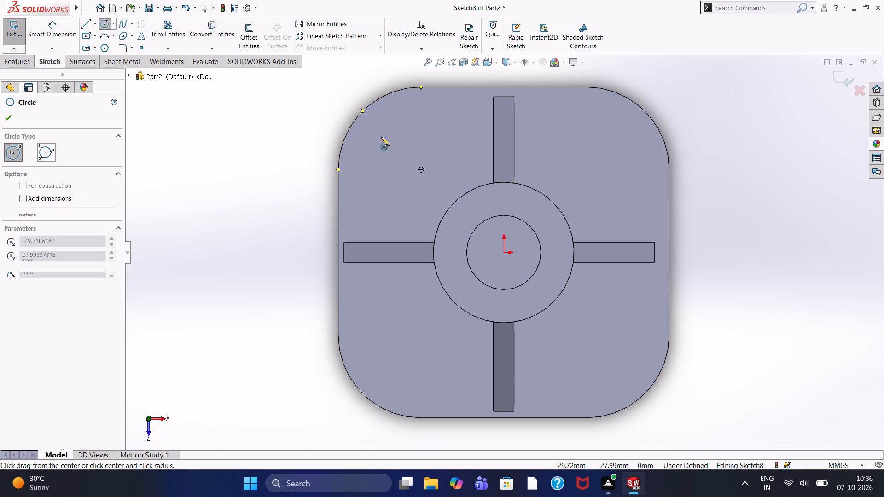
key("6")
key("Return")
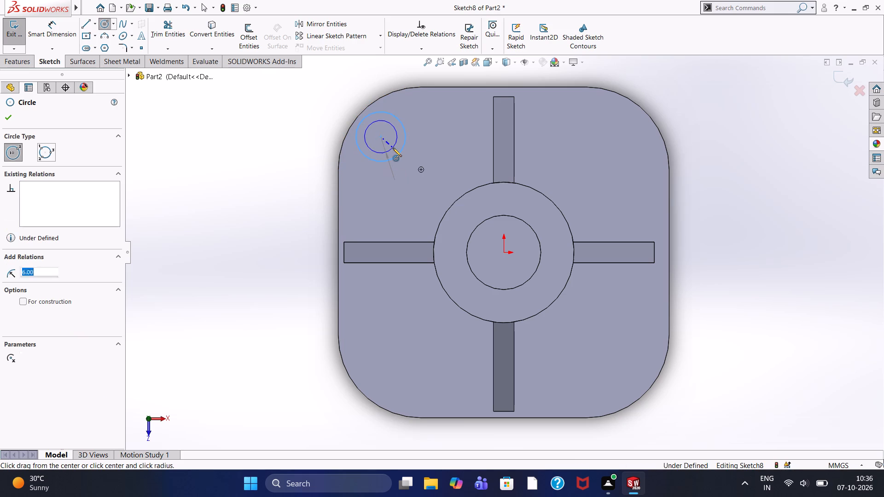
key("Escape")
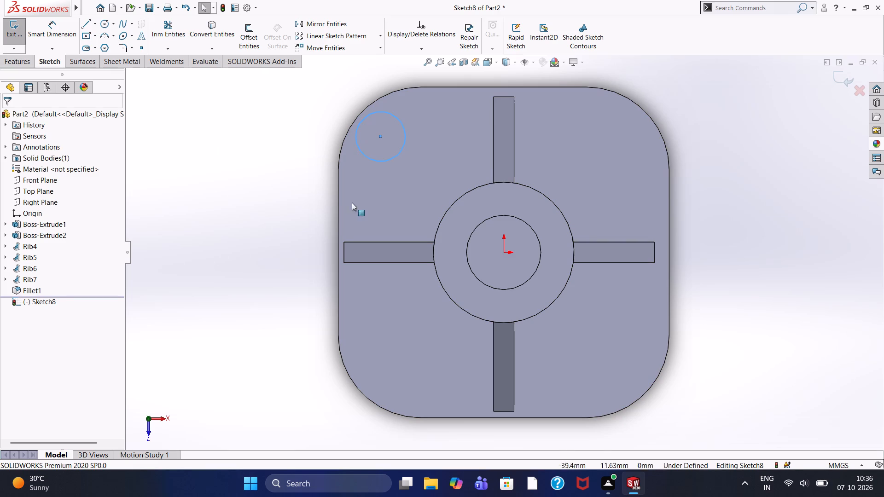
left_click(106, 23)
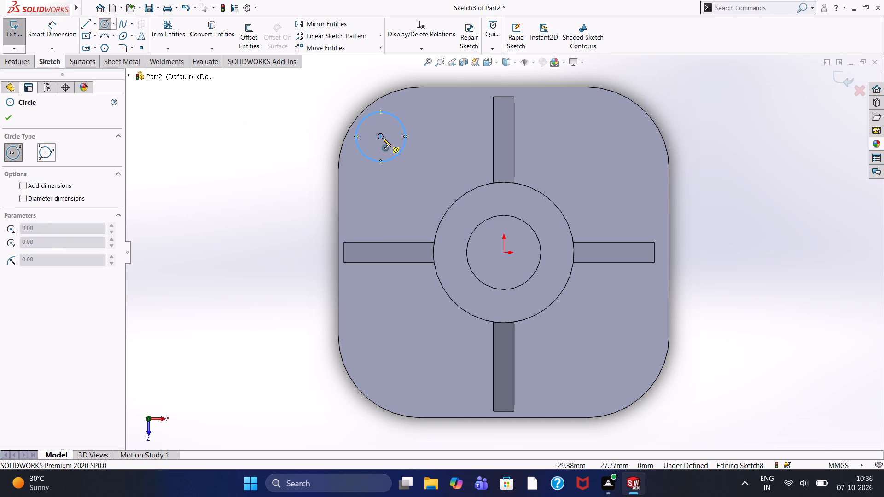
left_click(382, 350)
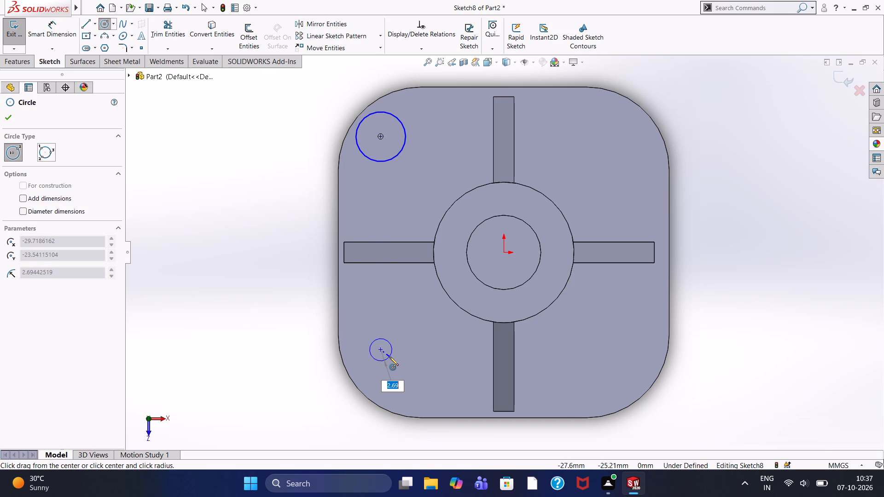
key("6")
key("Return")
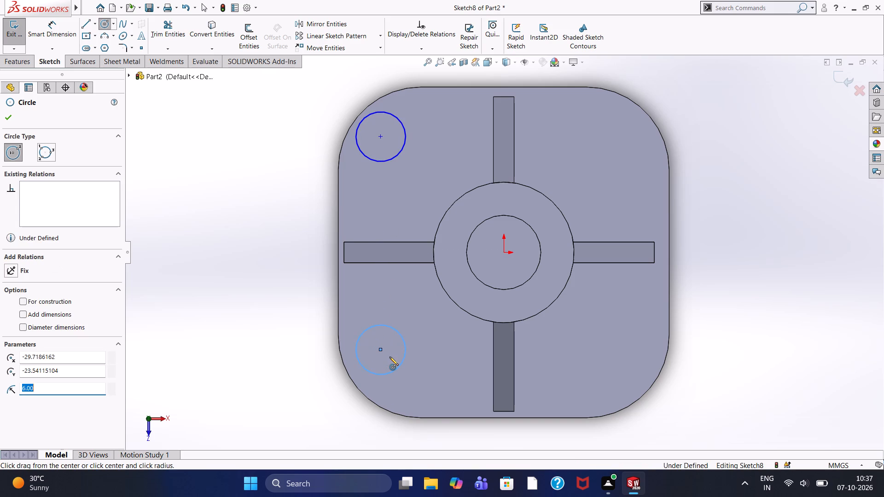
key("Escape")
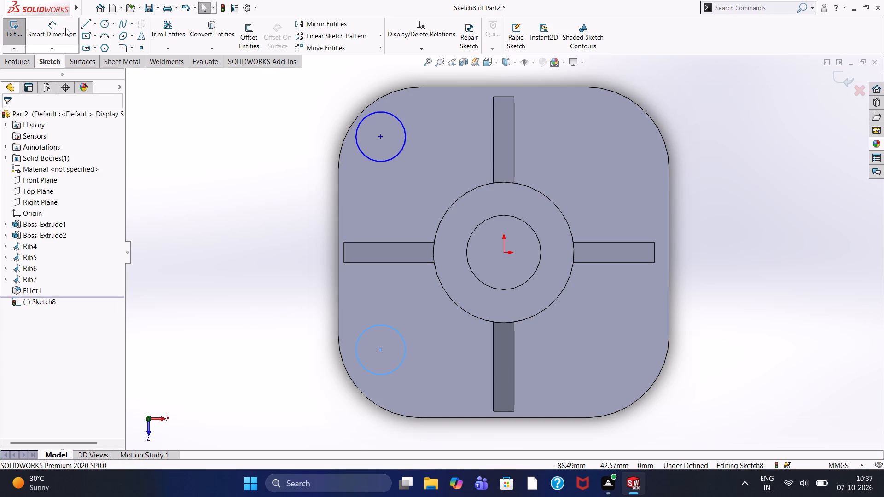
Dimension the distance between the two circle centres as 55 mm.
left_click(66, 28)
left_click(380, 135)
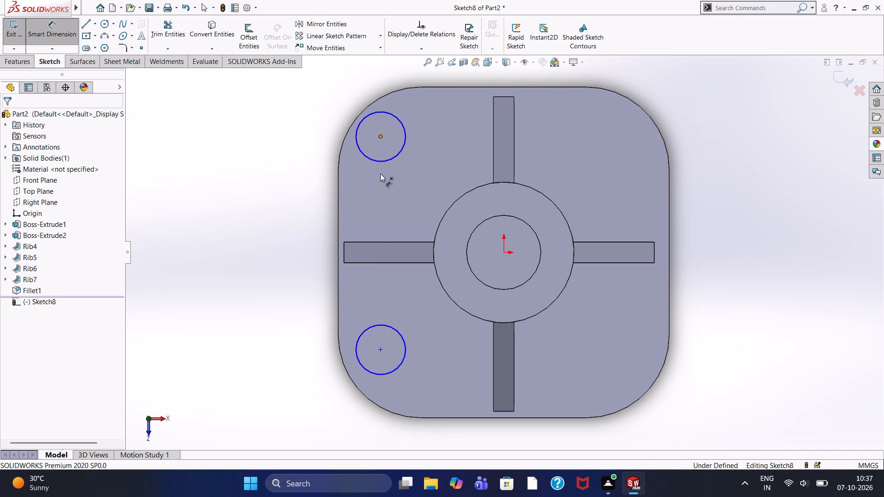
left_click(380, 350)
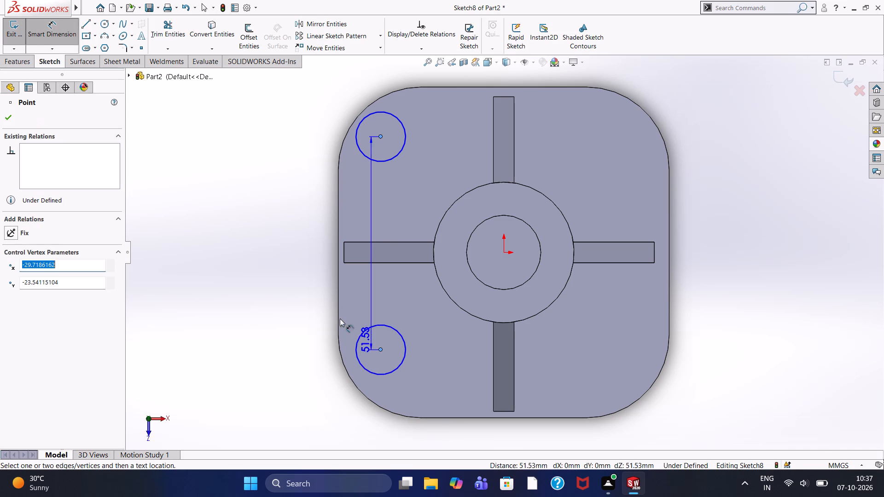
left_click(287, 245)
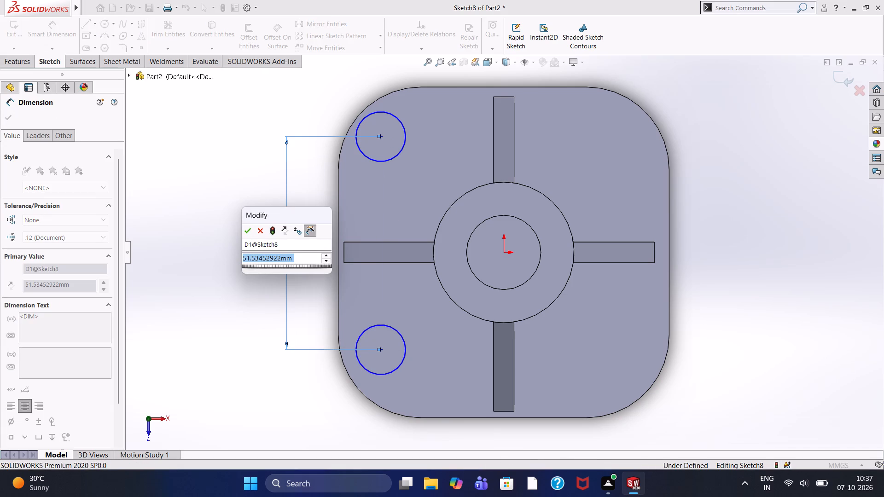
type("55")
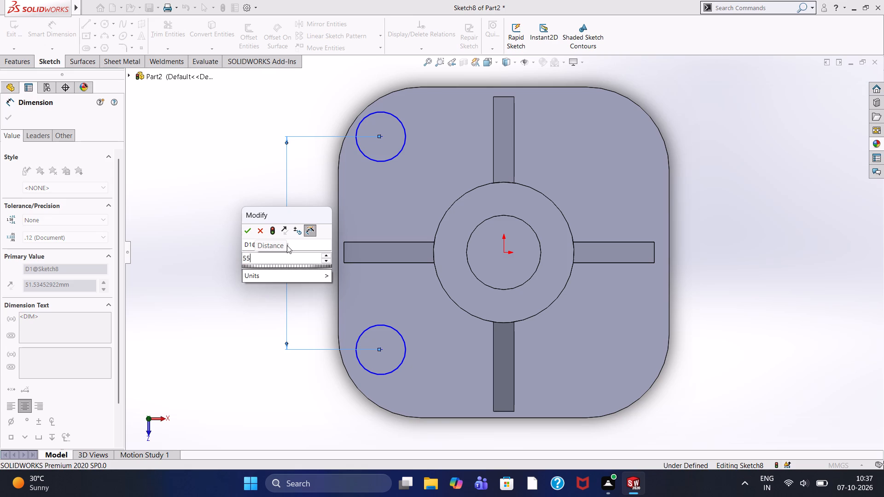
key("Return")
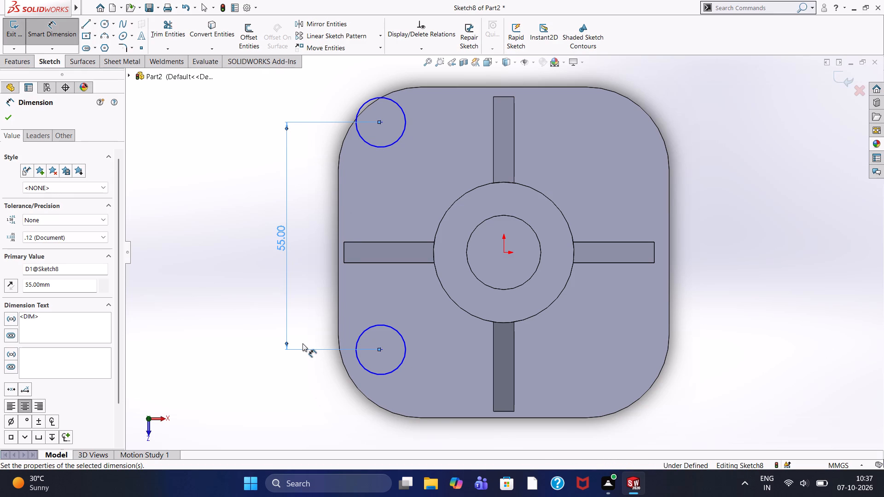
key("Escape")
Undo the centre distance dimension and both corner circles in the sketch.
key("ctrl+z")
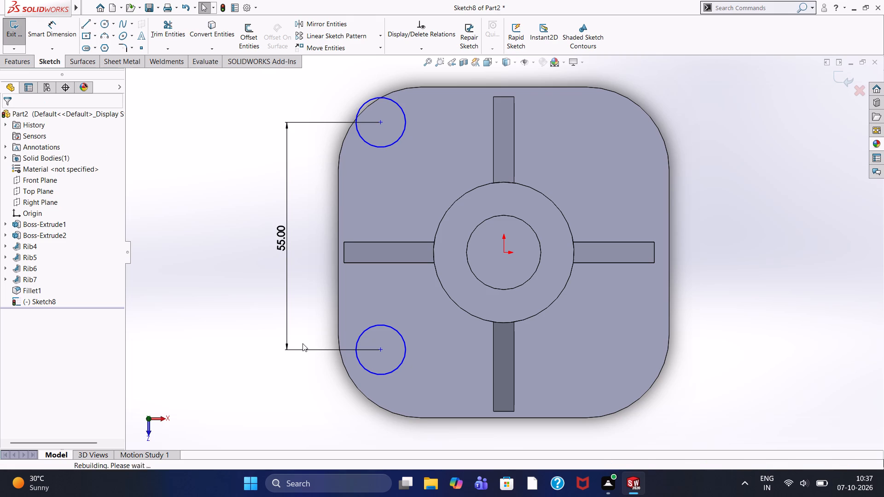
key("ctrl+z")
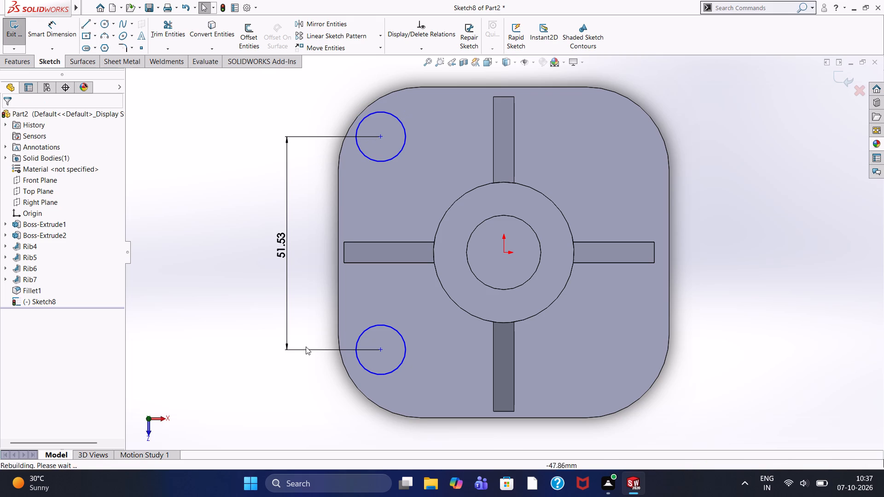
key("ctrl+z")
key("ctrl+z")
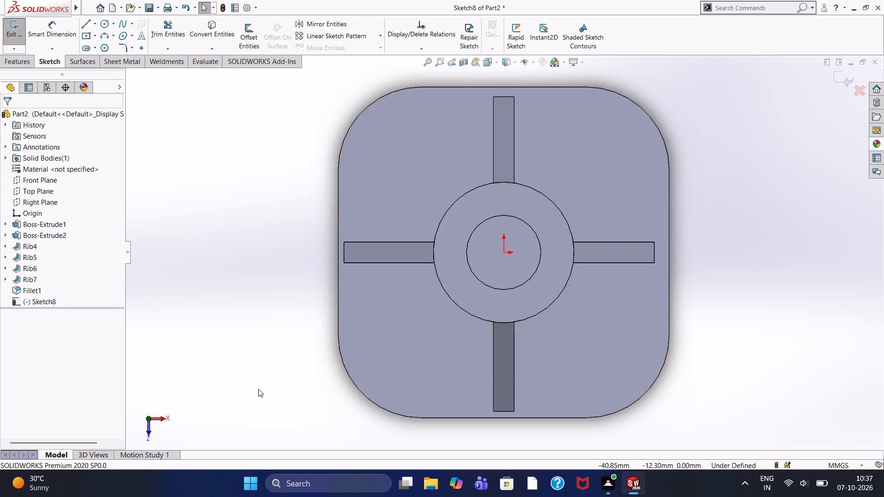
Sketch two 6 mm radius circles with aligned centres near the base plate's two negative X corners, about 30 mm from the origin in X.
left_click(102, 27)
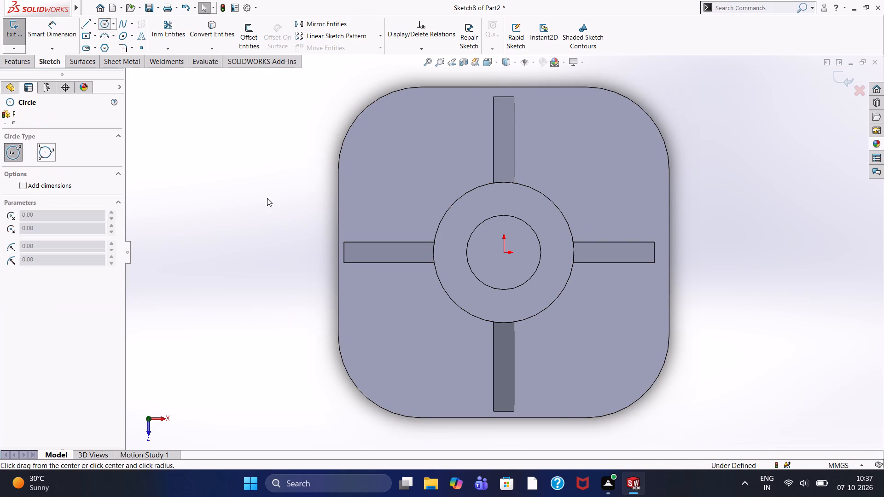
left_click(380, 367)
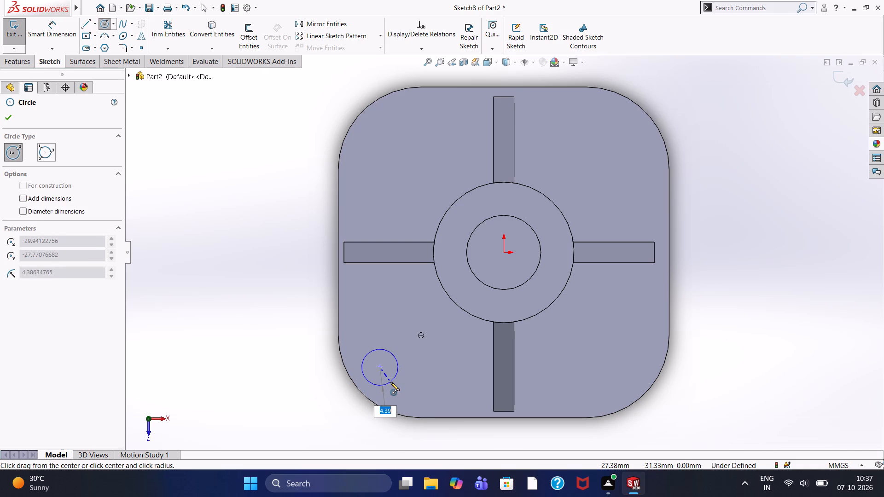
key("6")
key("Return")
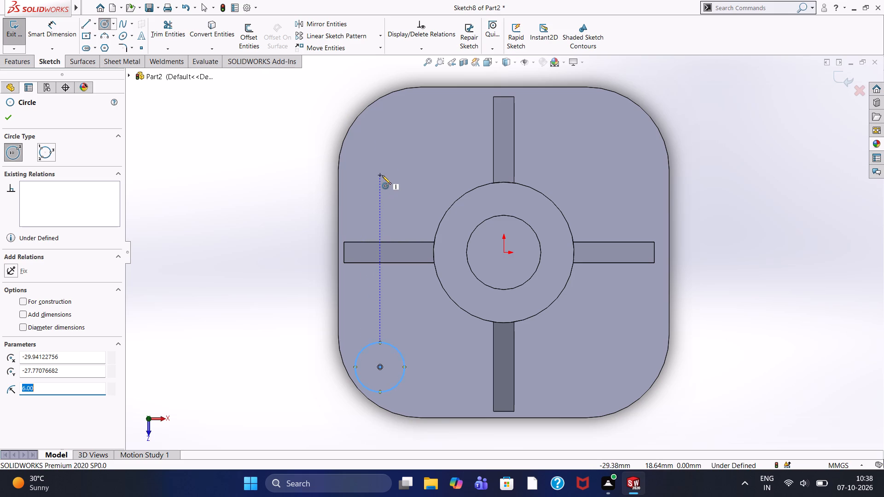
left_click(382, 142)
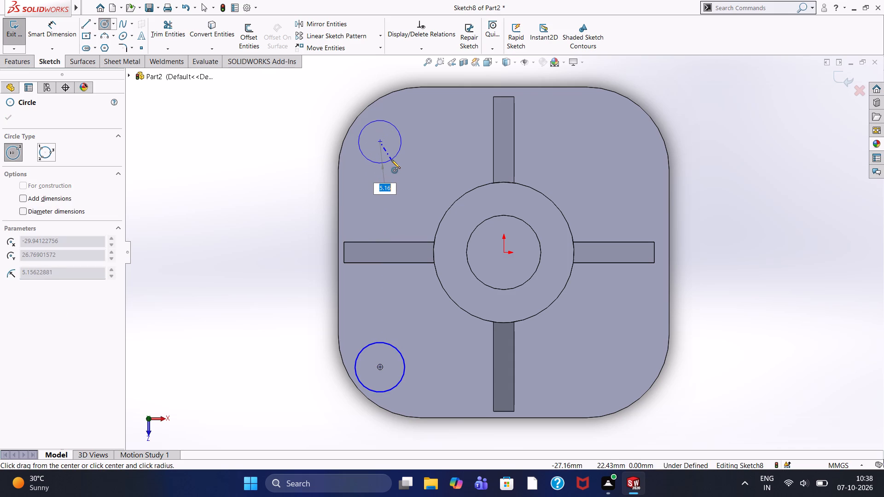
key("6")
key("Return")
key("Escape")
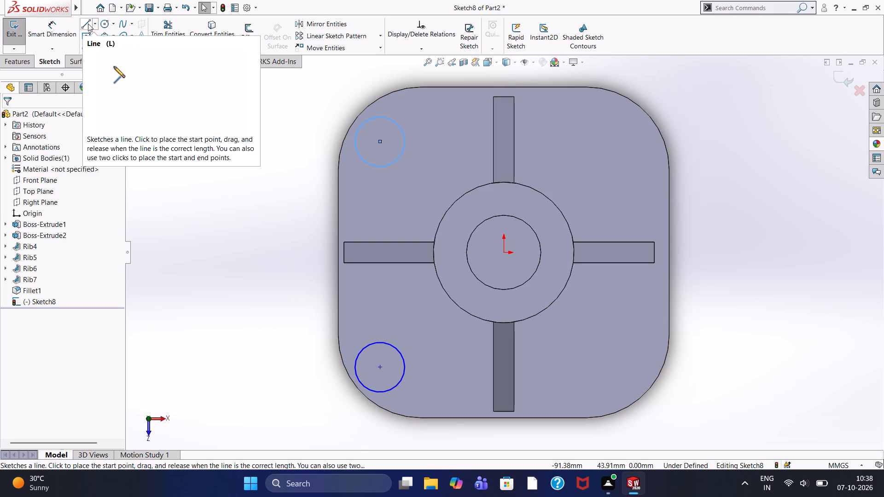
Dimension the distance between the two corner circle centres as 55 mm.
left_click(76, 30)
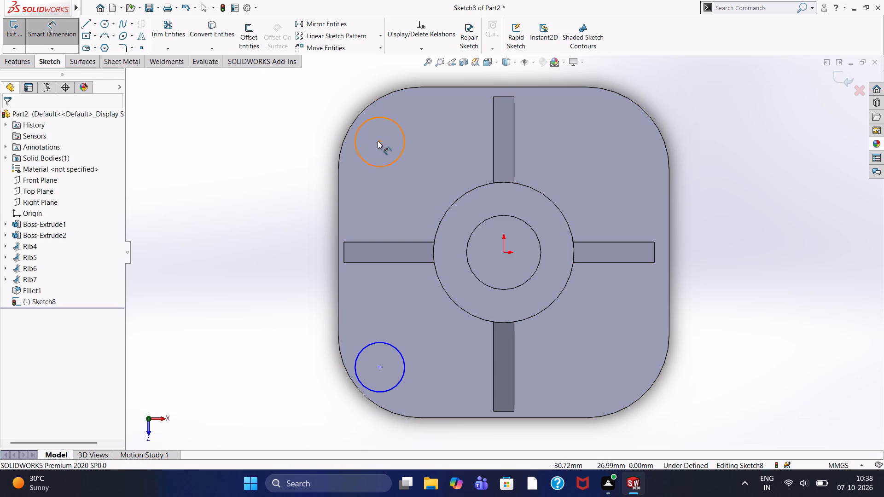
left_click(379, 141)
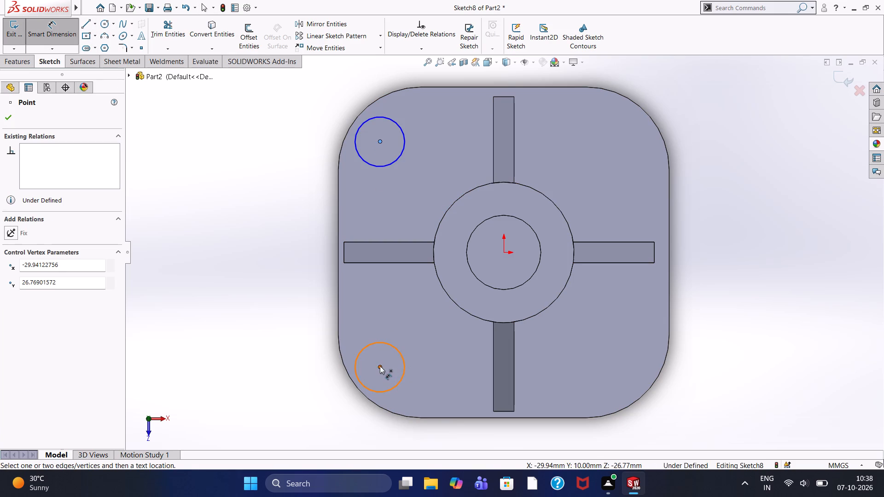
left_click(380, 366)
left_click(307, 259)
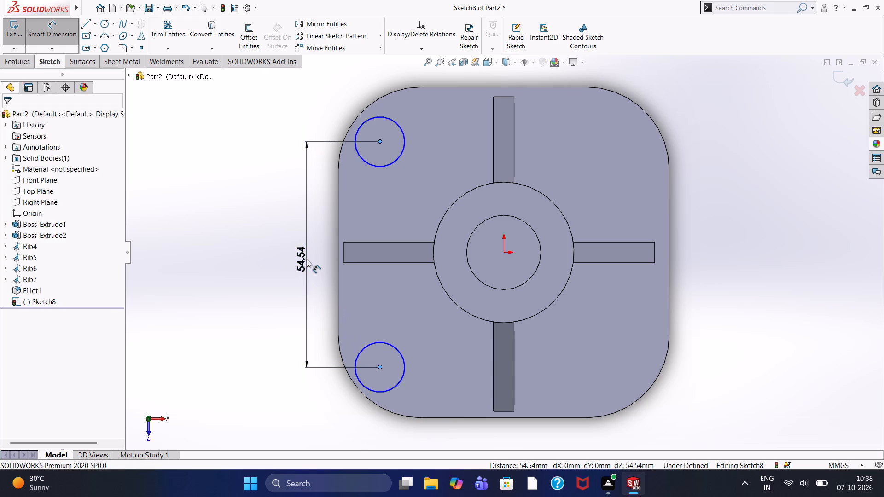
type("55")
key("Return")
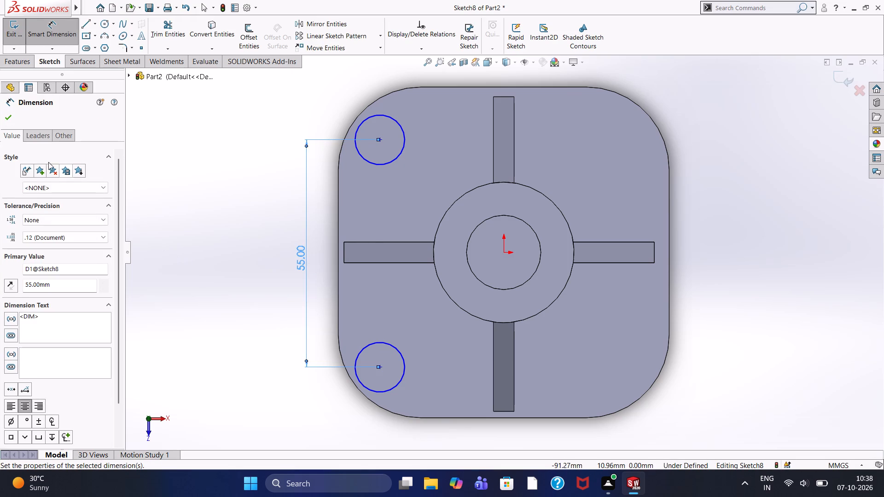
left_click(7, 117)
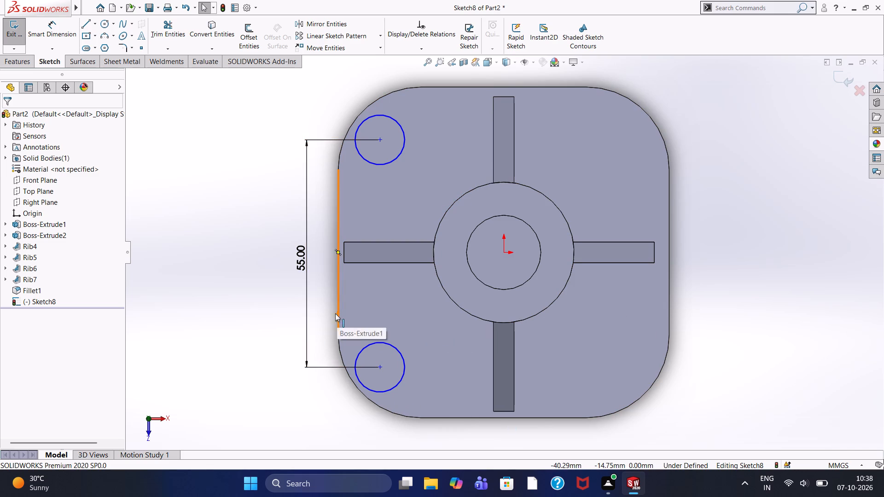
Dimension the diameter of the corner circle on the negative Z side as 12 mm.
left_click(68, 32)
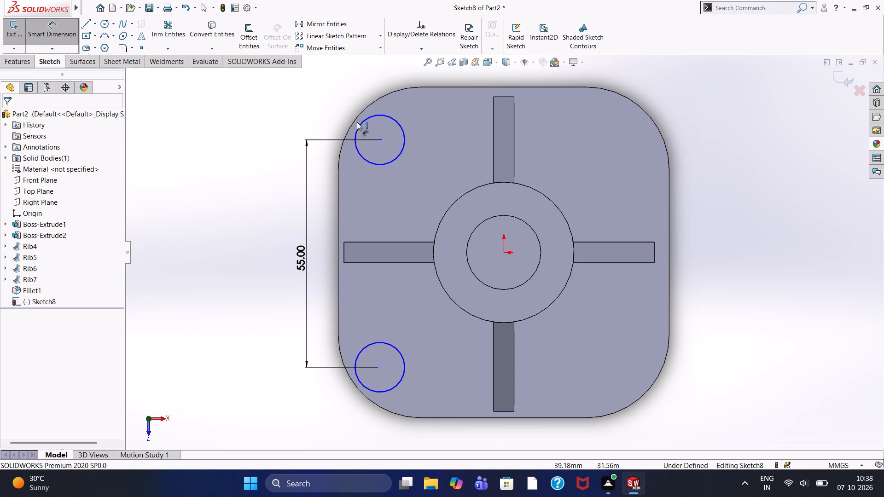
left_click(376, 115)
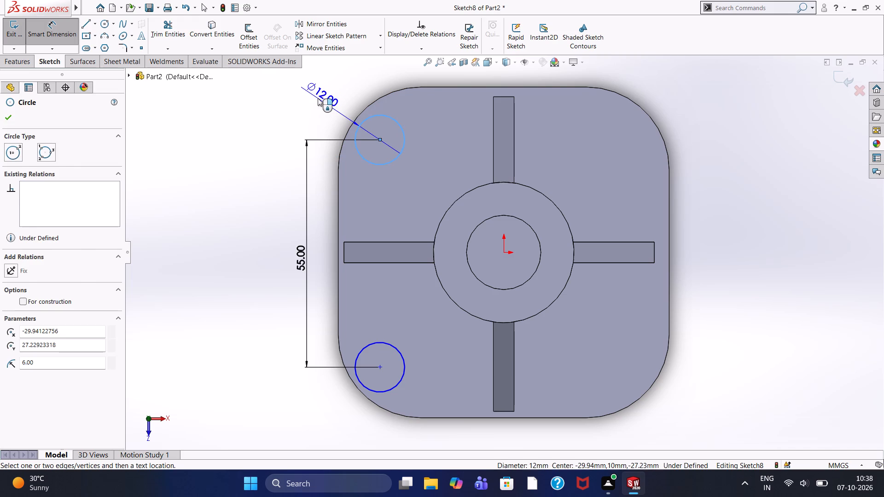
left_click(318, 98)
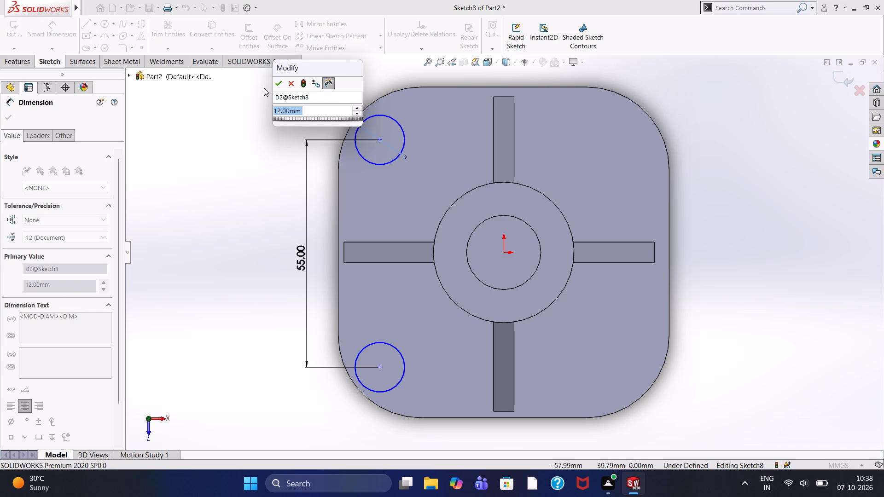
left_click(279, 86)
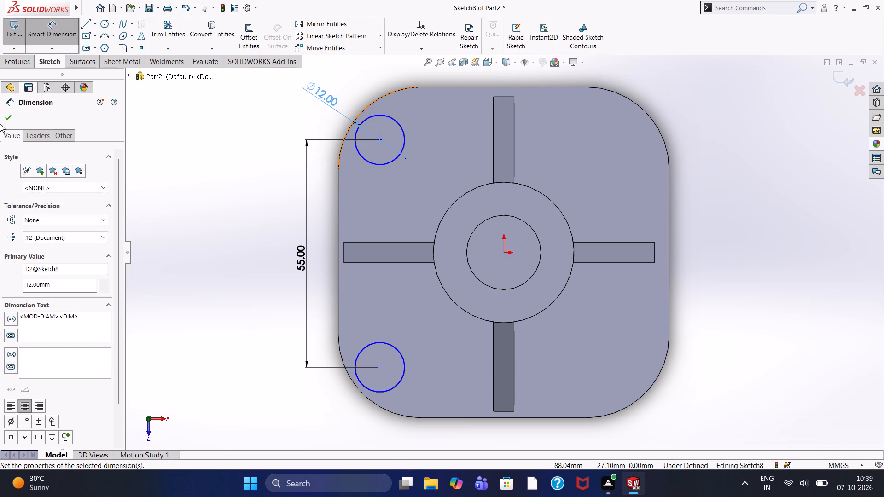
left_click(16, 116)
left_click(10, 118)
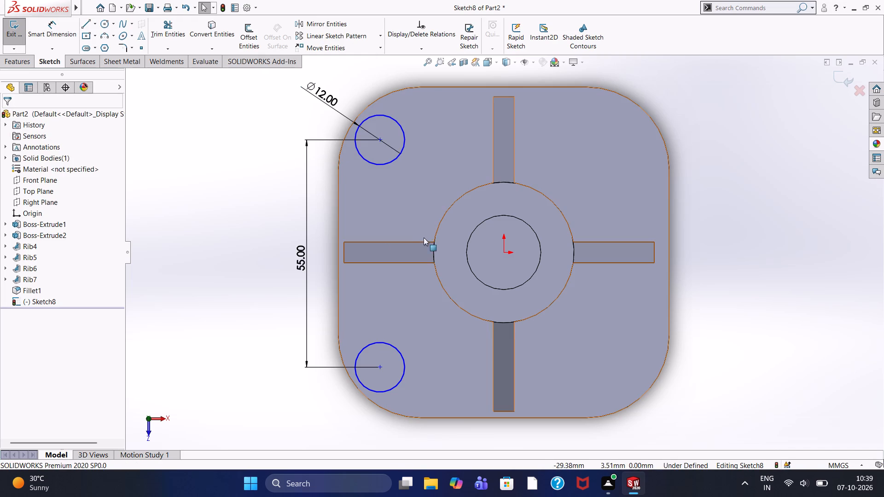
Add an Equal relation between the two corner circles.
left_click(381, 163)
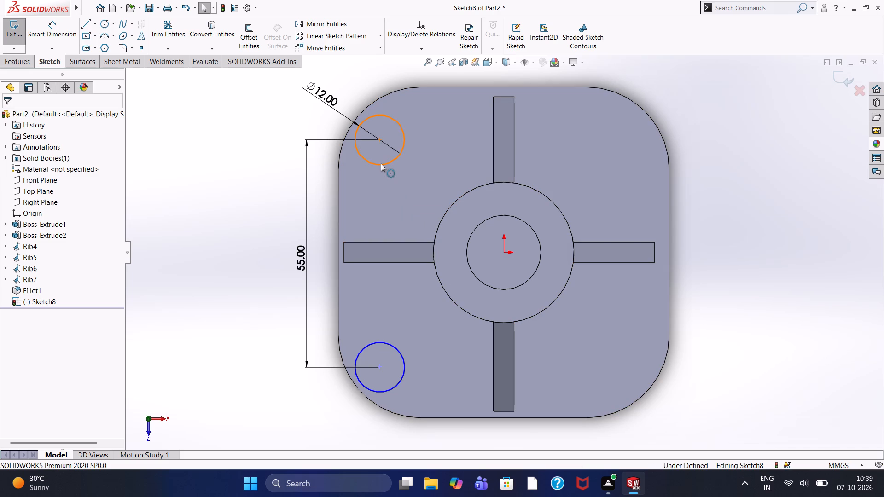
left_click(398, 350, "ctrl")
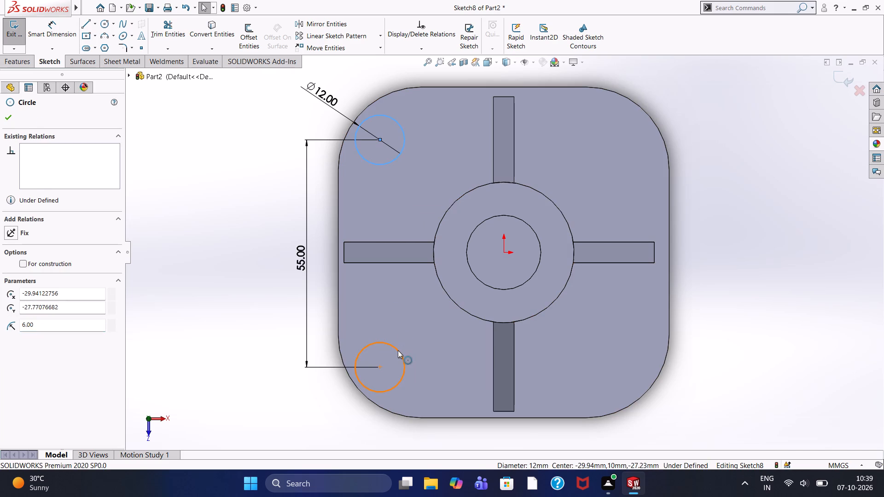
left_click(23, 321, "ctrl")
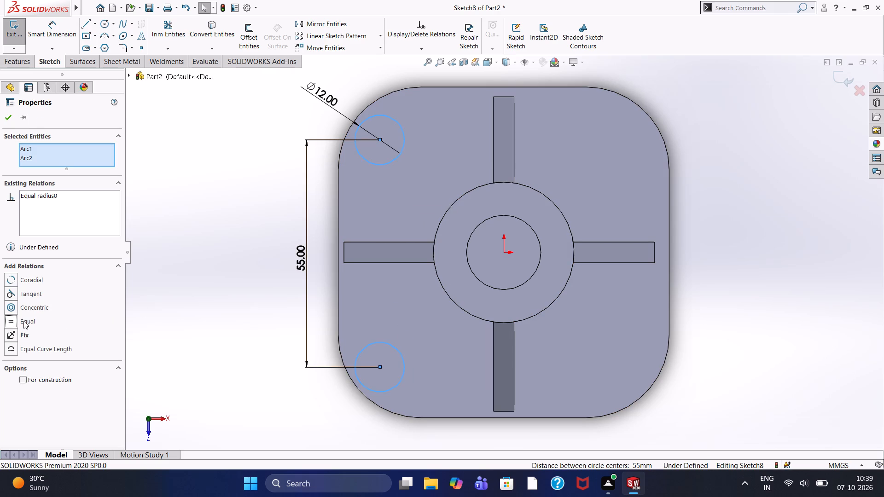
left_click(28, 319, "ctrl")
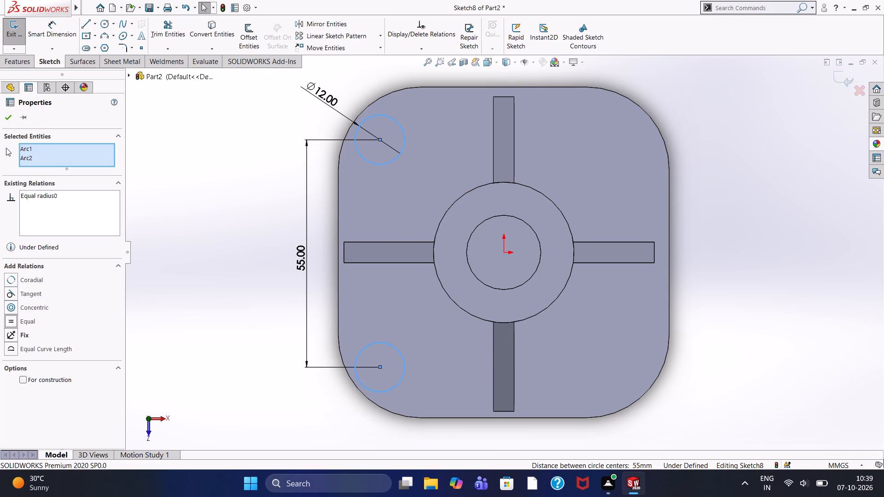
left_click(12, 120)
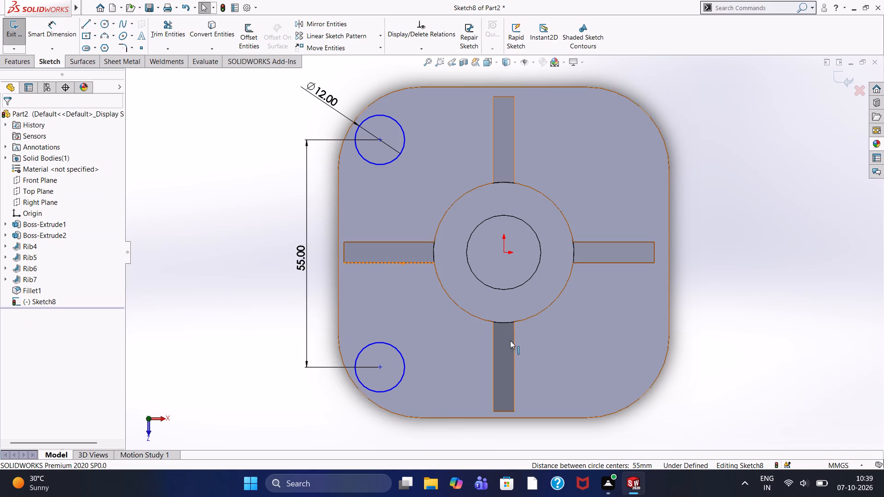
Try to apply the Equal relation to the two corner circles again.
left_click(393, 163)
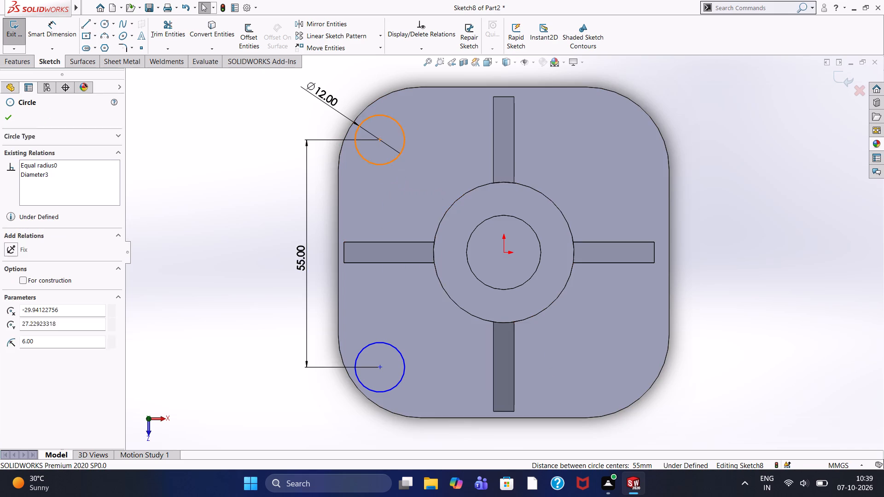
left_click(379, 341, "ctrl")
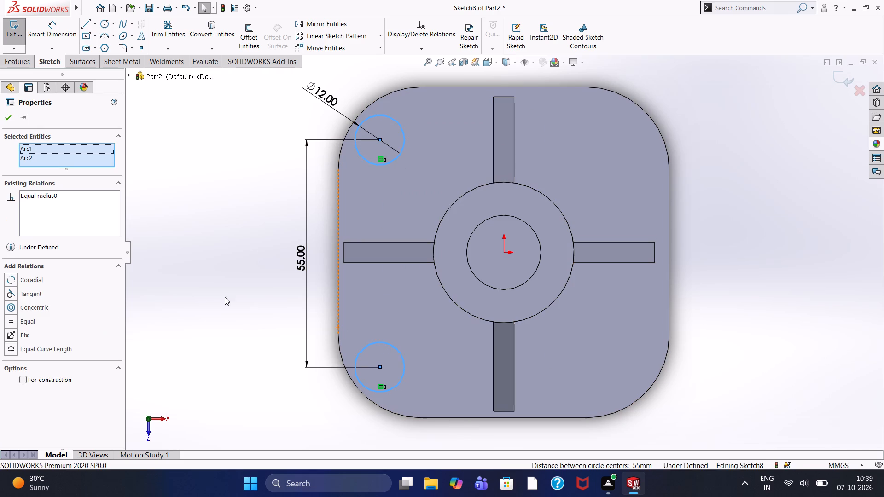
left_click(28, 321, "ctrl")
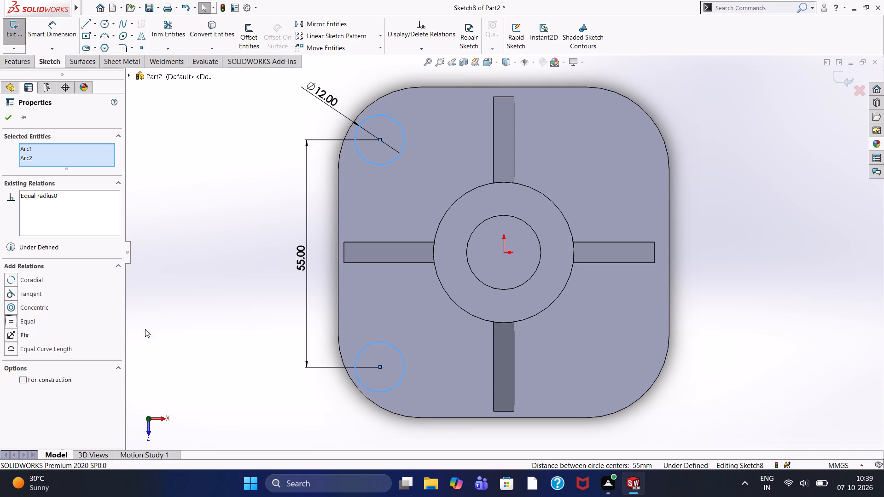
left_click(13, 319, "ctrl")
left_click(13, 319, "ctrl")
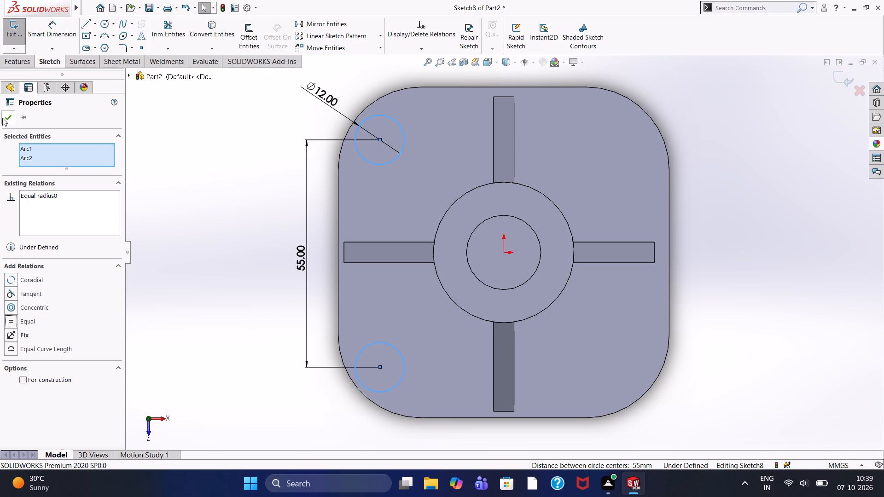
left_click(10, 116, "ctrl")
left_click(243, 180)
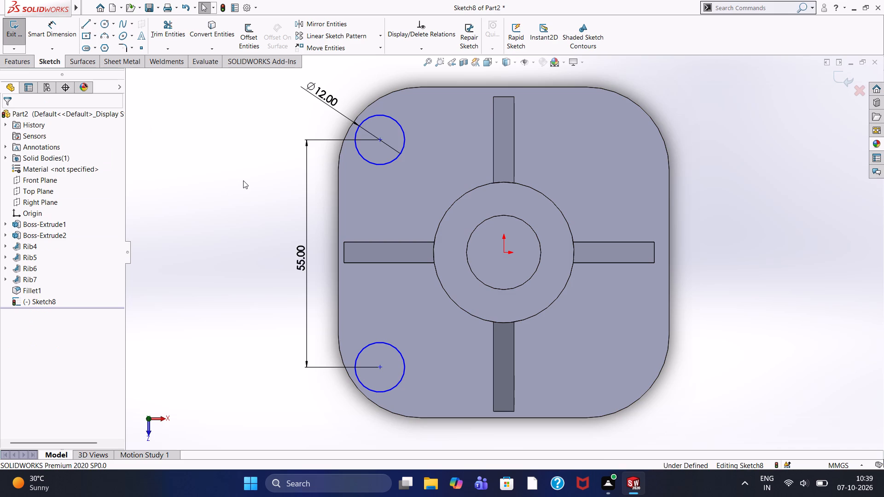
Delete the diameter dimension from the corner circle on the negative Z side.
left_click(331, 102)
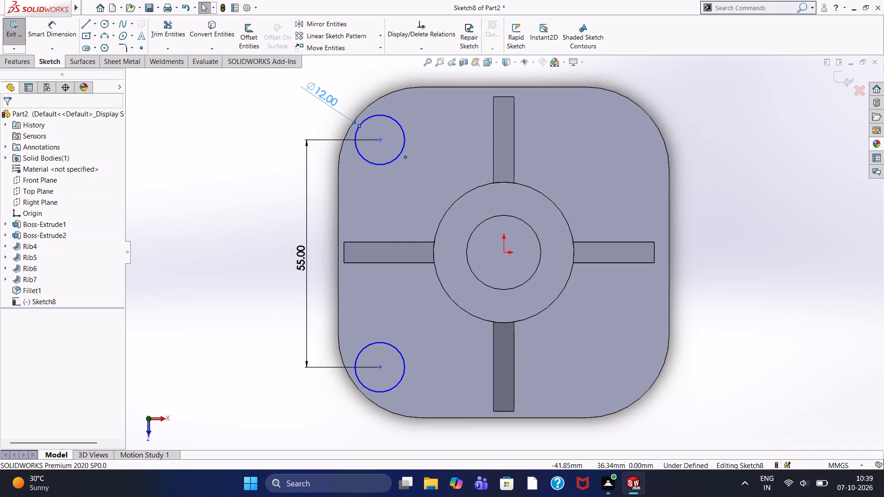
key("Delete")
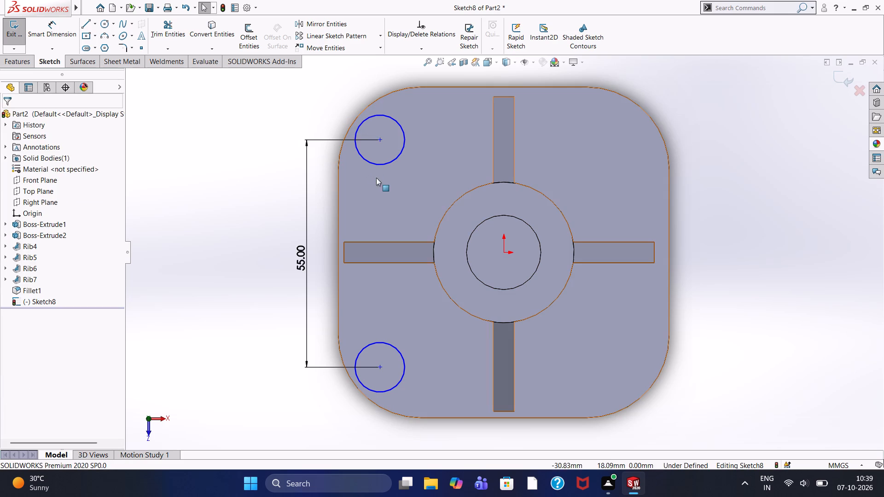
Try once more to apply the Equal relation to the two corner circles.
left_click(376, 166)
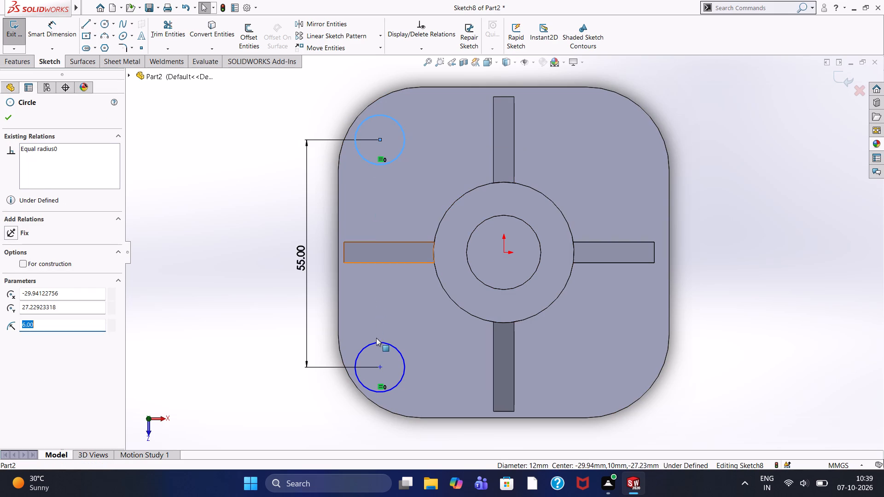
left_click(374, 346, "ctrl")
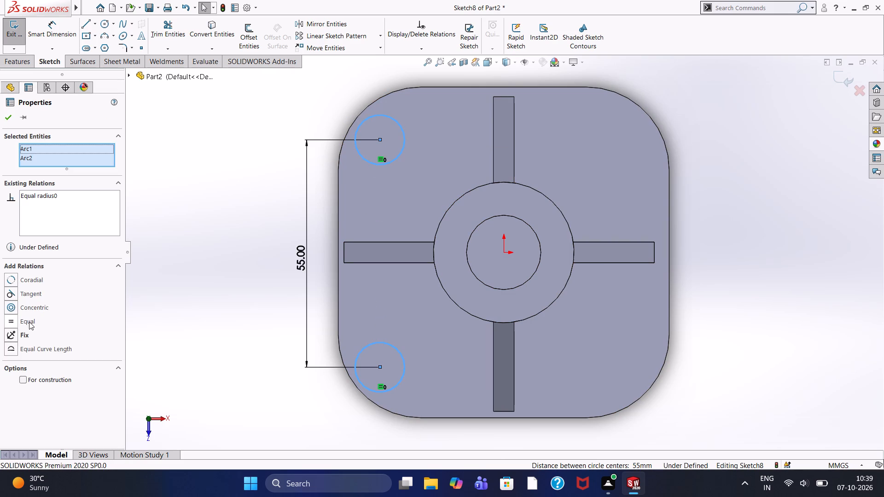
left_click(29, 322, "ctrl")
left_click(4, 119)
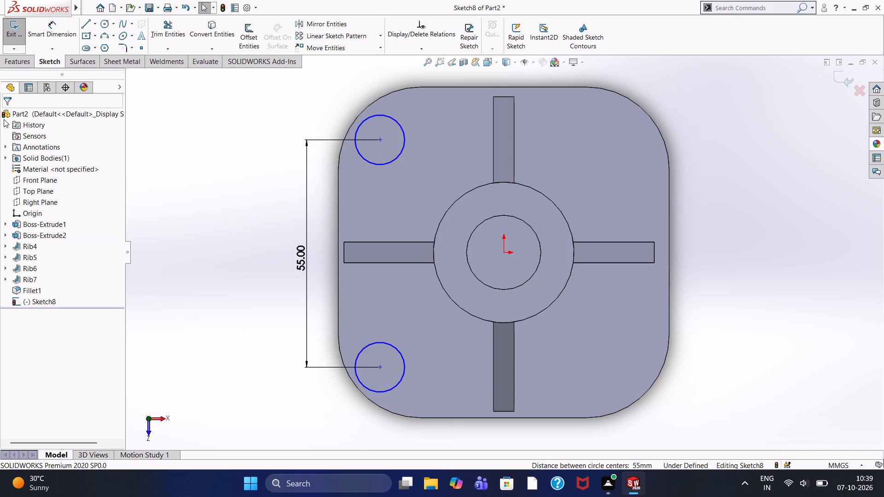
Dimension the diameter of the corner circle on the negative Z side as 12 mm.
left_click(51, 27)
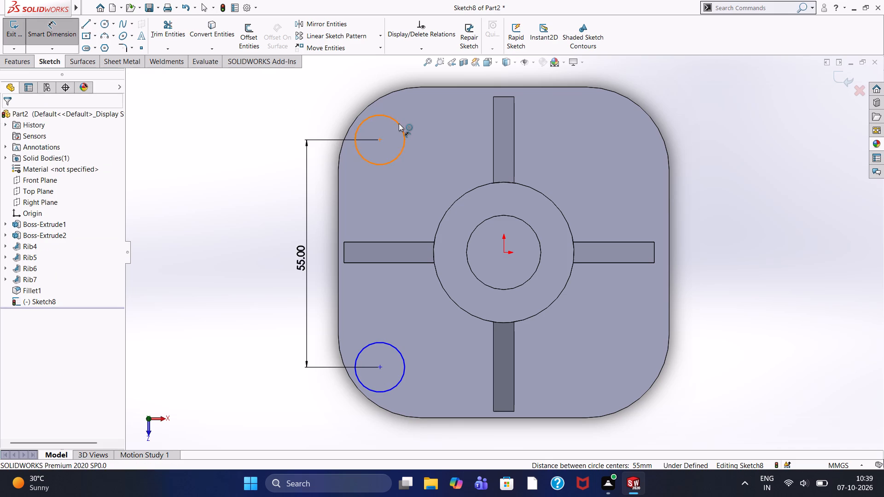
left_click(383, 113)
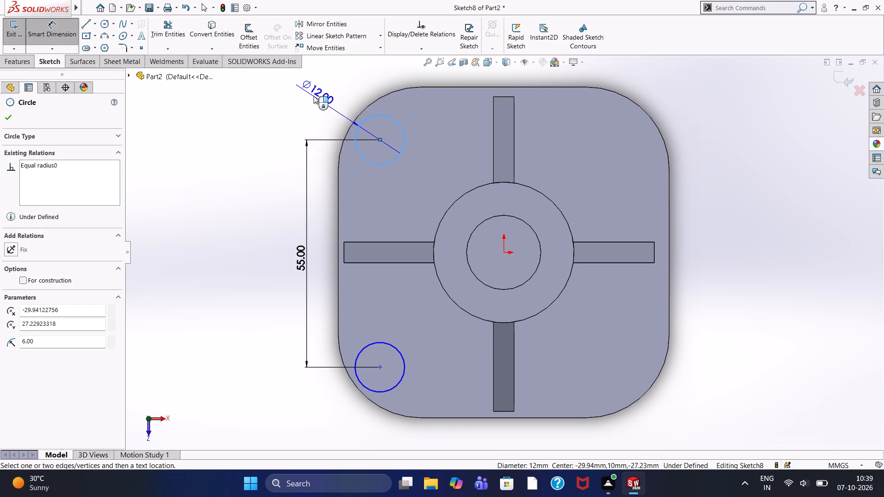
left_click(314, 96)
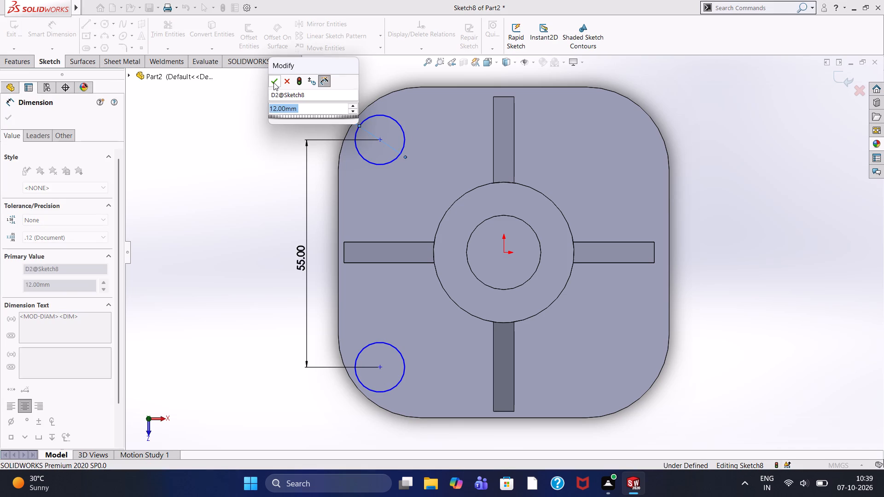
left_click(273, 82)
left_click(232, 168)
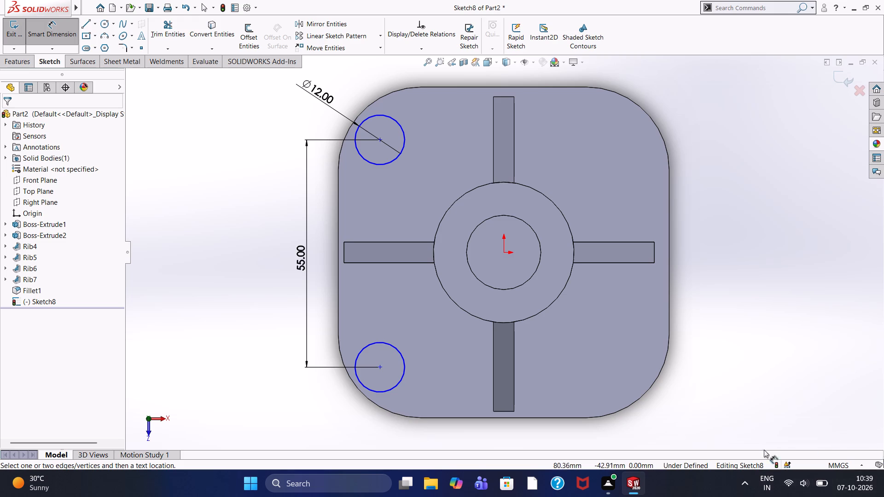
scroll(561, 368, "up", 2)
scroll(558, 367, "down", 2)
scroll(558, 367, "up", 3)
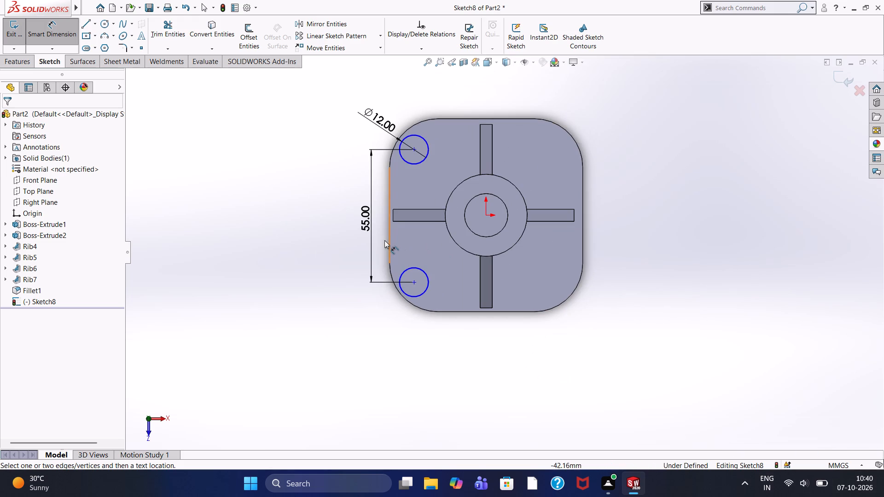
Sketch an 80 mm line along Z through the origin, joining the midpoints of the base plate's two opposite edges.
key("Escape")
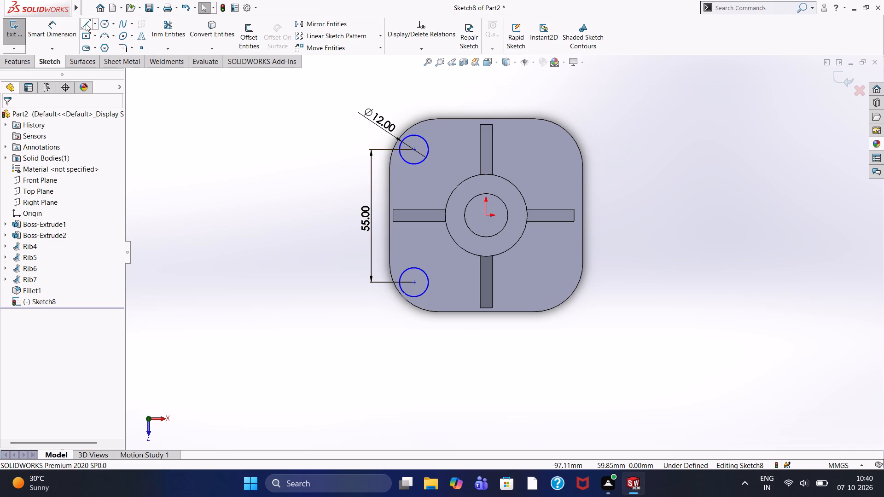
left_click(96, 27)
left_click(105, 40)
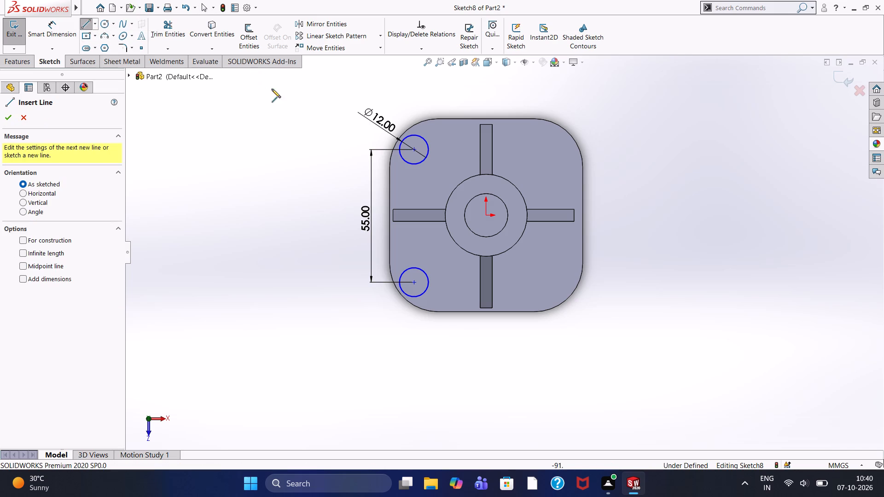
left_click(487, 119)
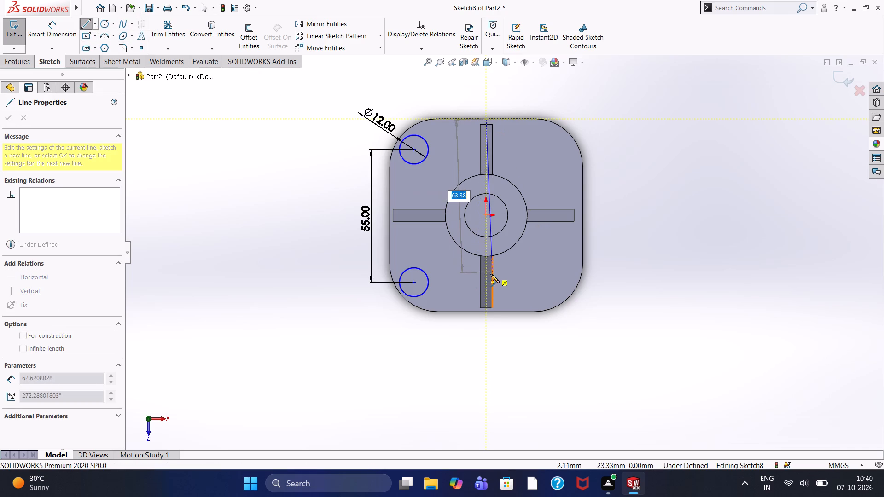
left_click(485, 311)
key("Escape")
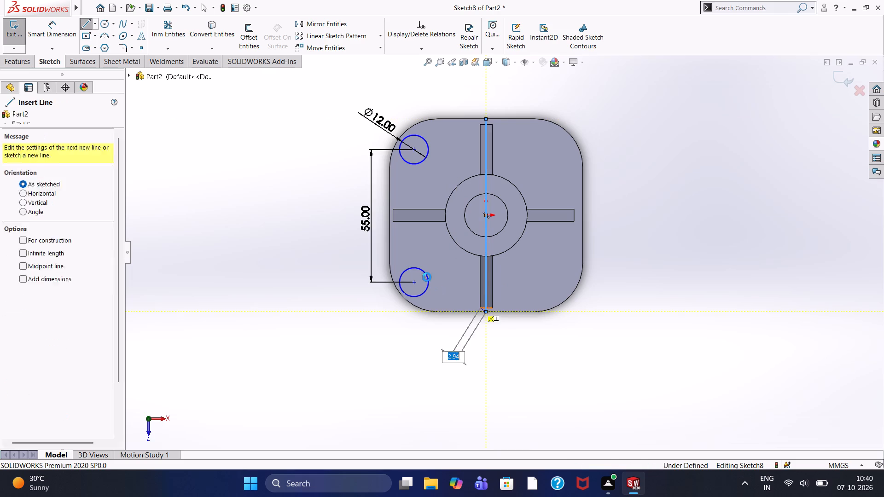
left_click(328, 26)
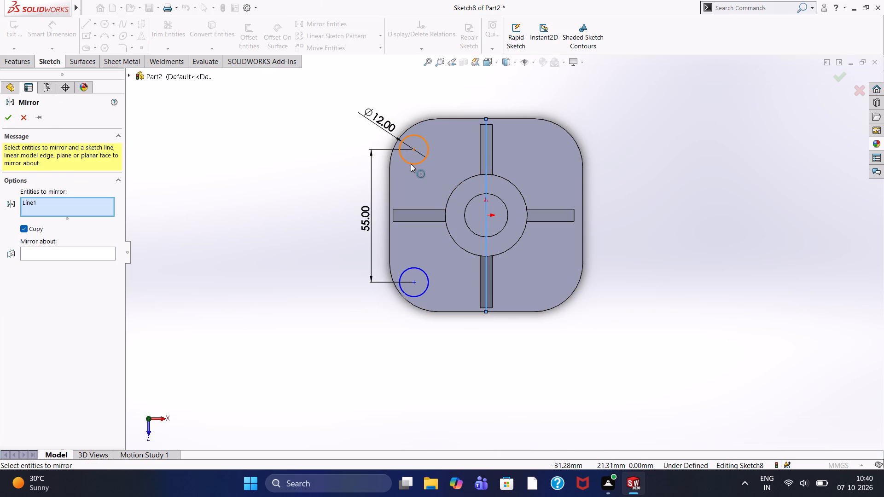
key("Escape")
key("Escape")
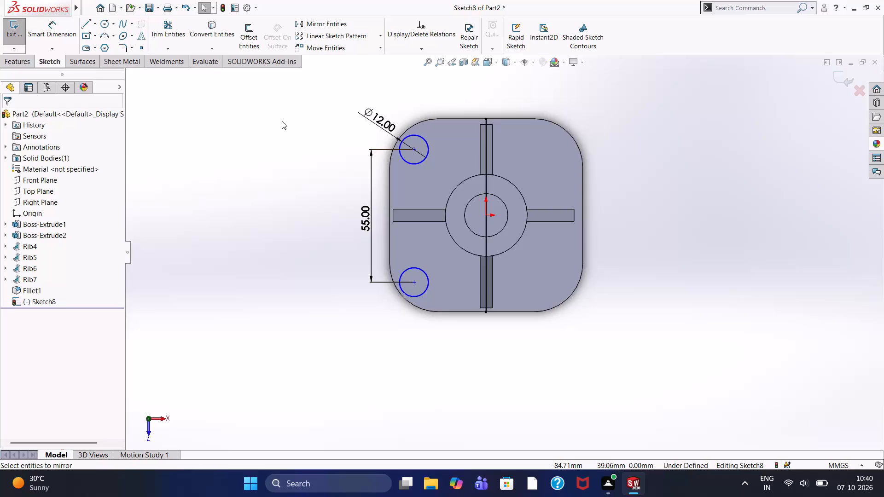
Mirror the two corner circles about the line through the origin.
left_click(331, 25)
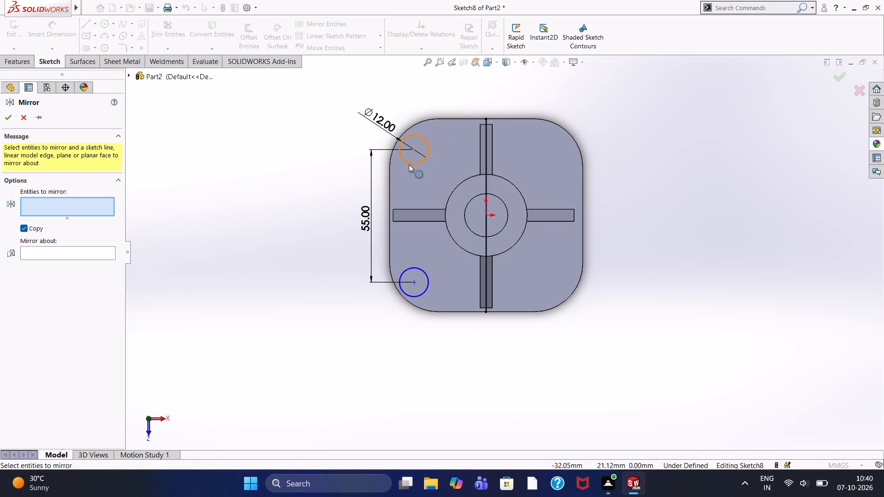
left_click(409, 164)
left_click(404, 273)
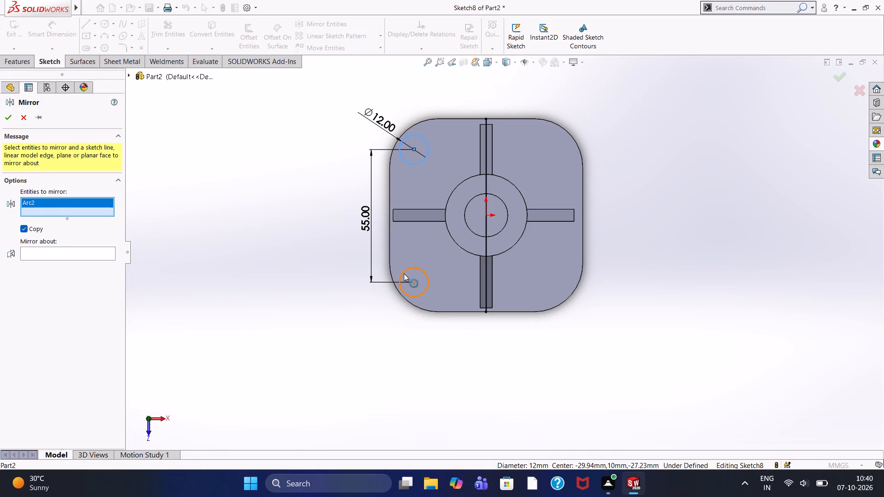
left_click(35, 262)
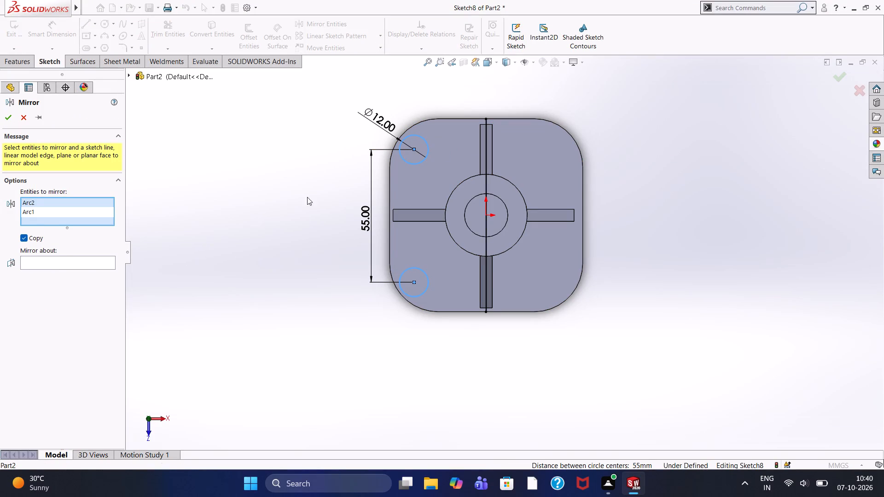
left_click(486, 181)
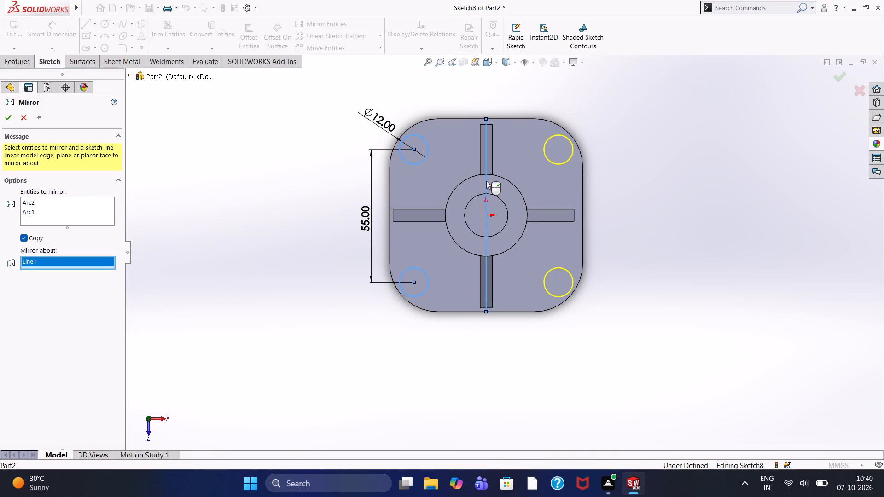
left_click(9, 119)
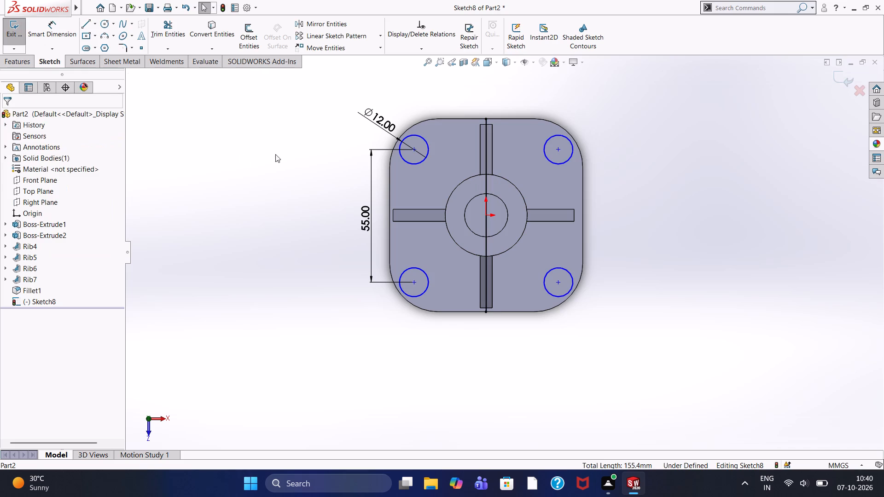
left_click(302, 154)
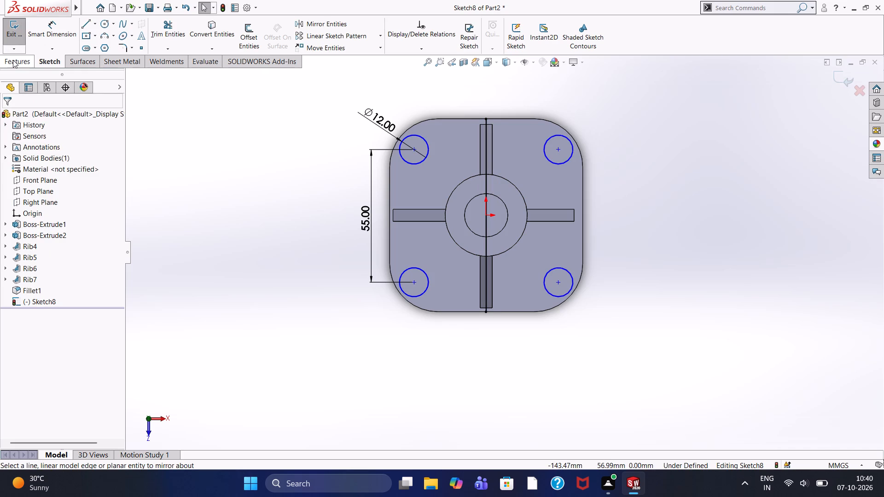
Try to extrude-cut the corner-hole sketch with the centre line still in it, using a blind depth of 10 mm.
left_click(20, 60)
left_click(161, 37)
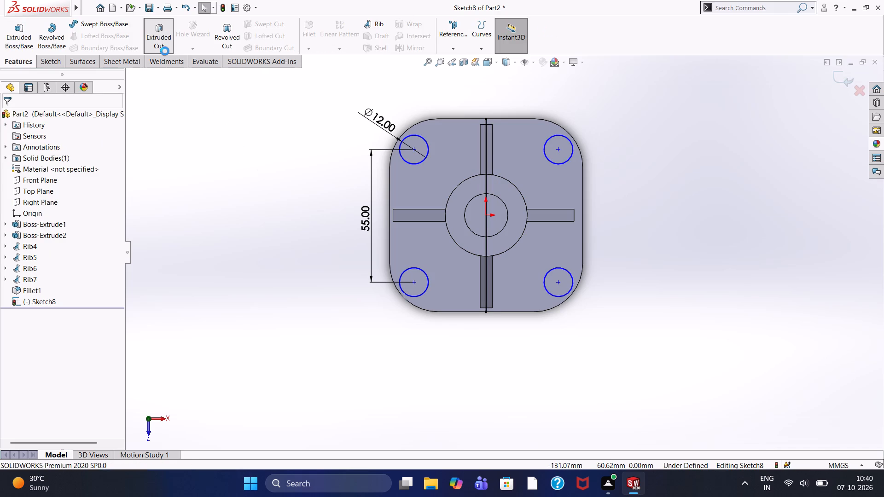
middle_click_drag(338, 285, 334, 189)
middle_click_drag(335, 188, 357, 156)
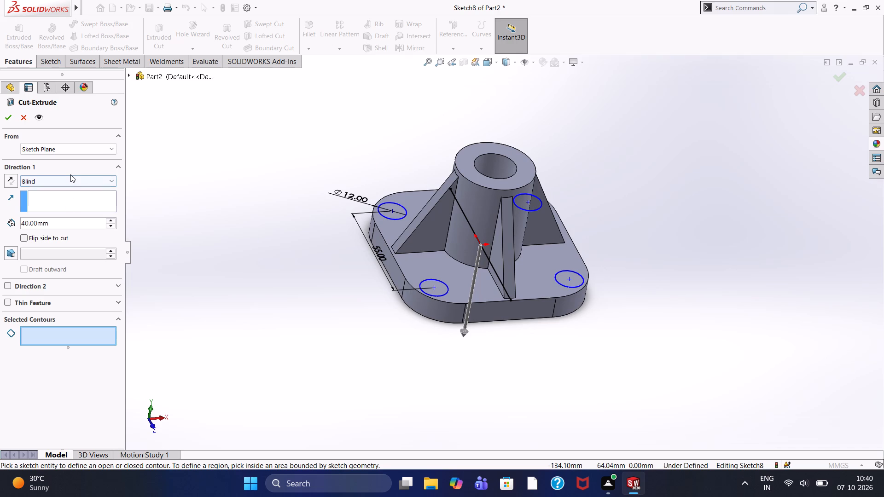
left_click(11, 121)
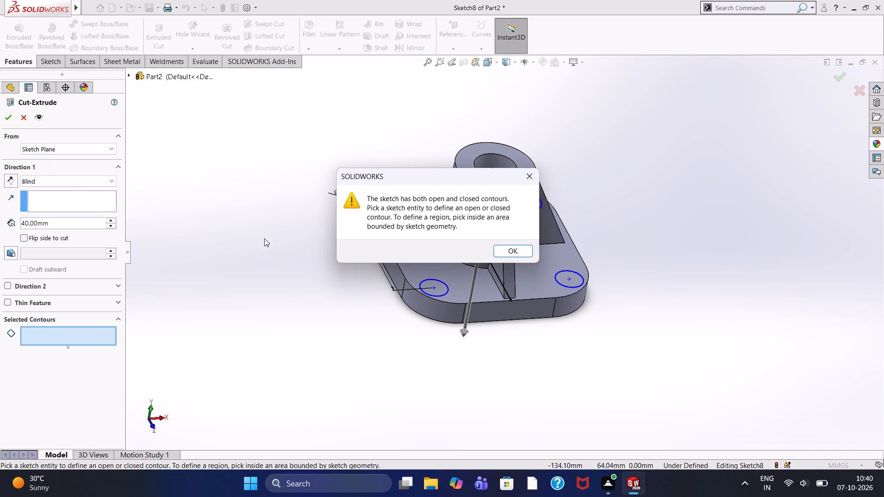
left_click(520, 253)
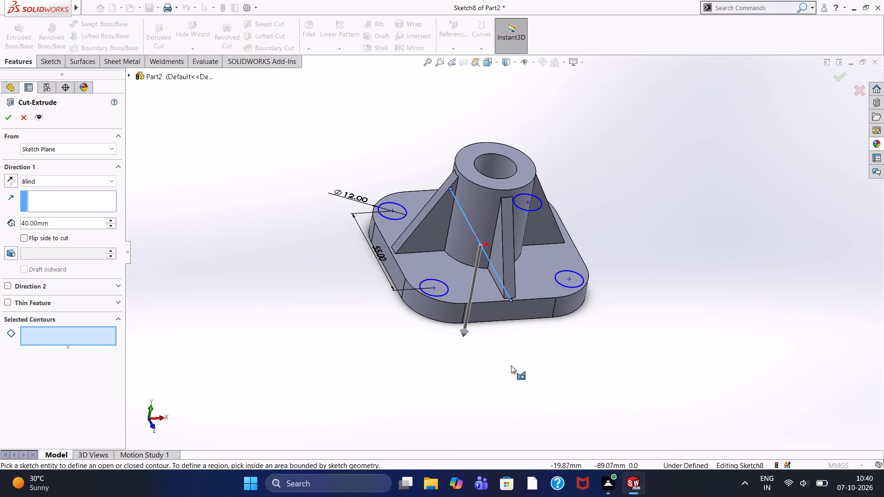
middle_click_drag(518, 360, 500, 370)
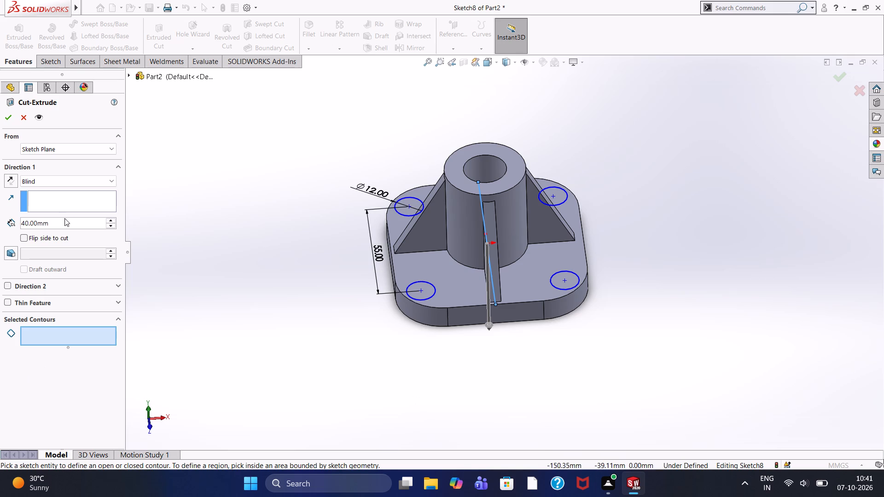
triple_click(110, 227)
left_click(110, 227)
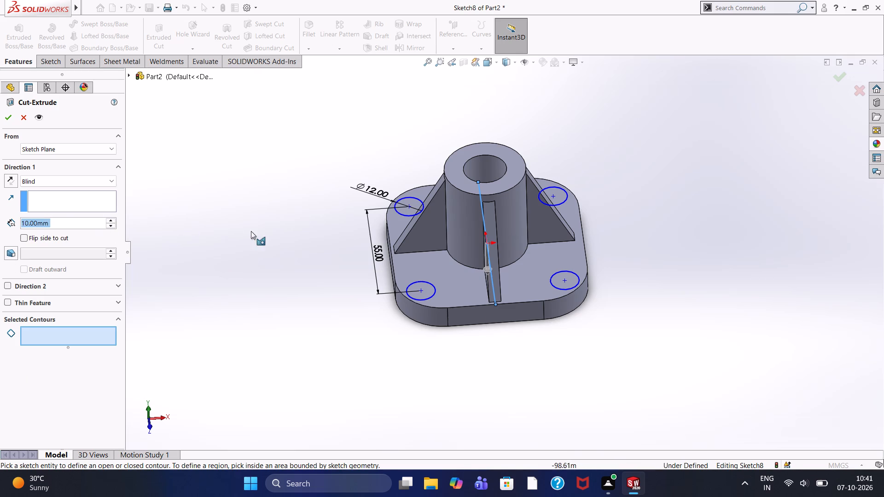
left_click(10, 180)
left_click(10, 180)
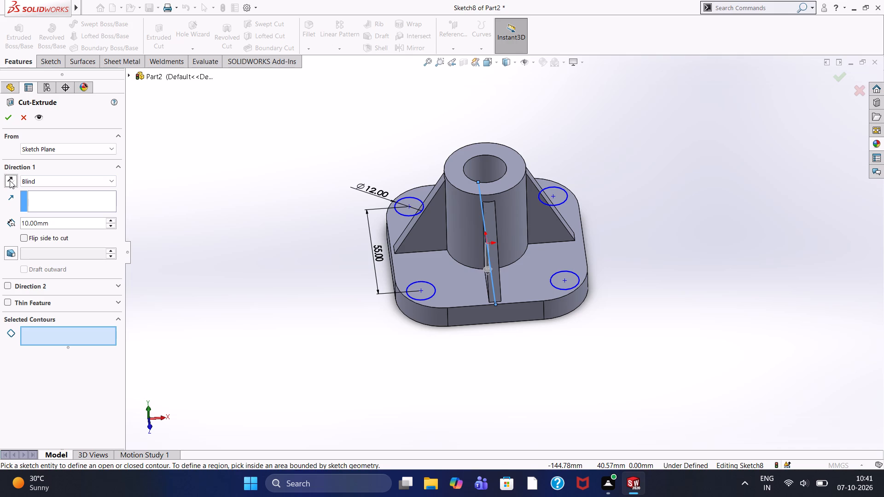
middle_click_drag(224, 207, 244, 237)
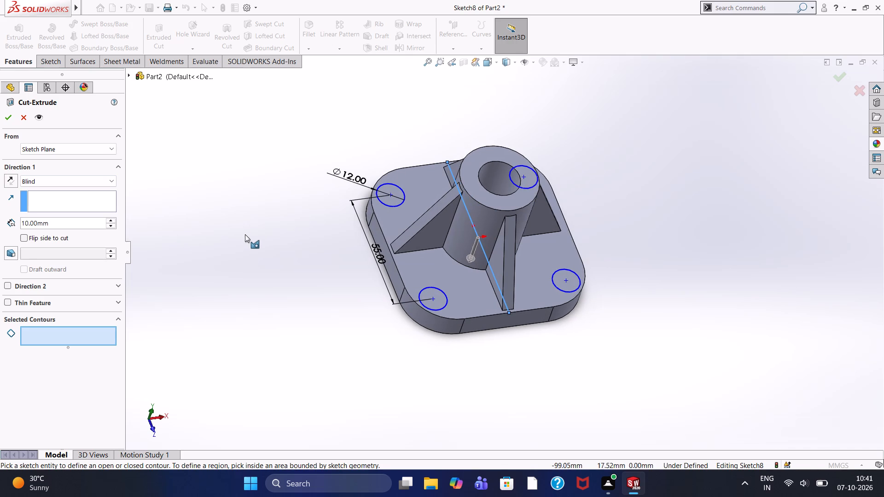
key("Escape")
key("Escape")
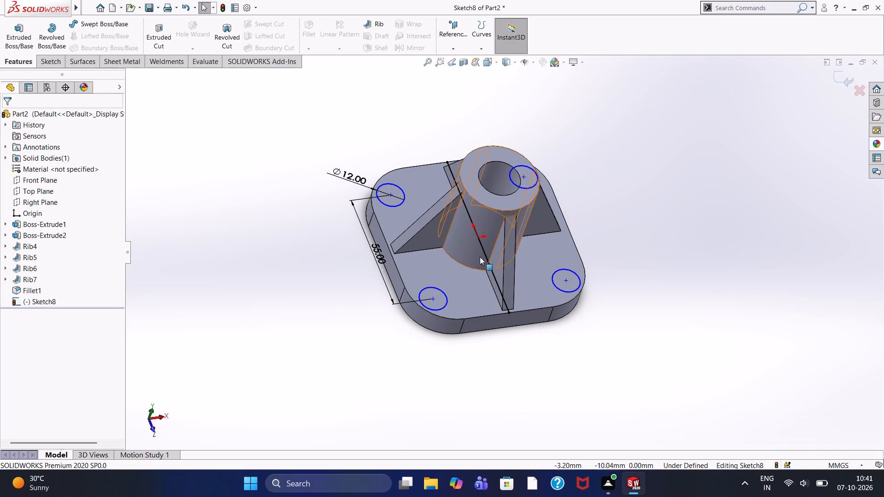
Delete the sketch line through the origin that served as the mirror axis.
left_click(484, 251)
key("Delete")
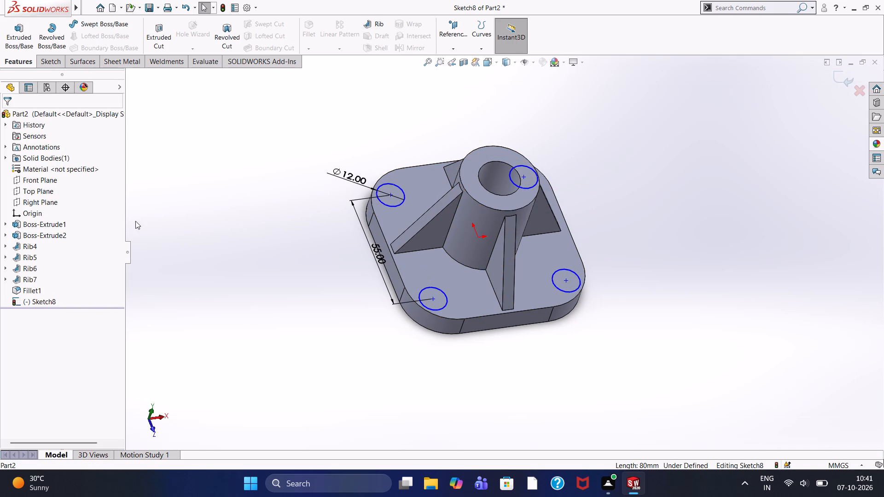
Extrude-cut the four corner circles through the base plate with a blind depth of 40 mm.
left_click(171, 36)
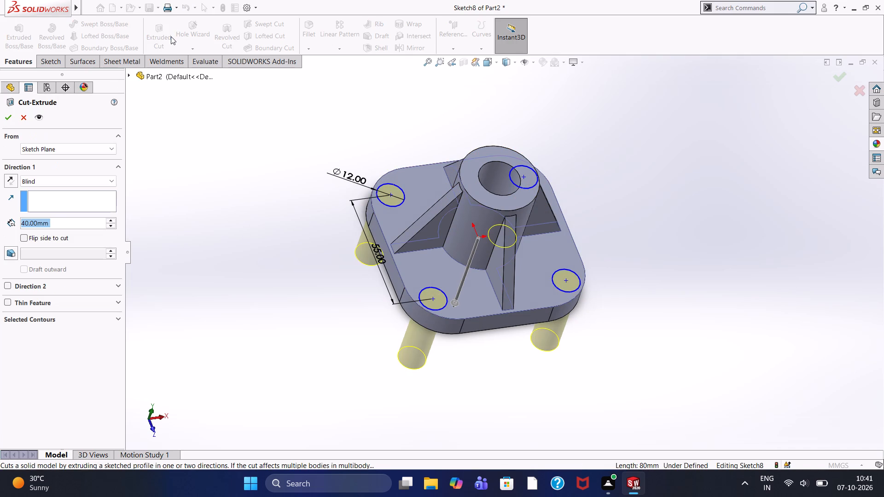
left_click(6, 121)
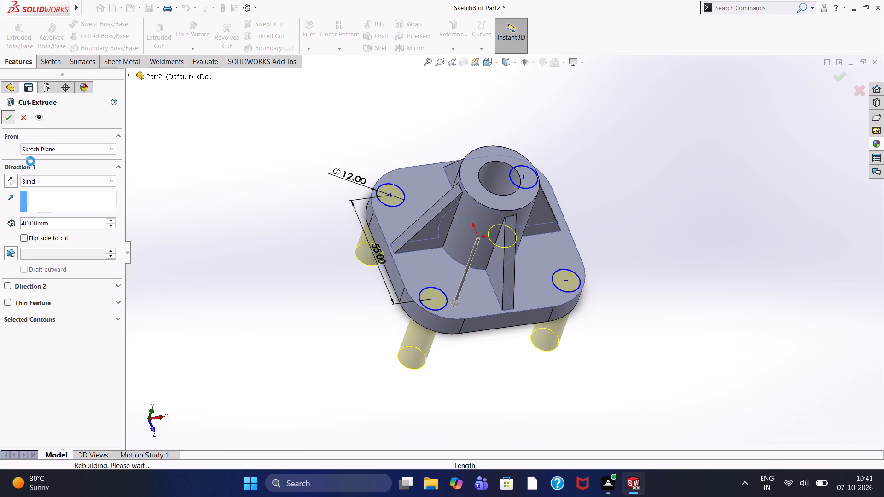
left_click(187, 225)
middle_click_drag(254, 223, 202, 194)
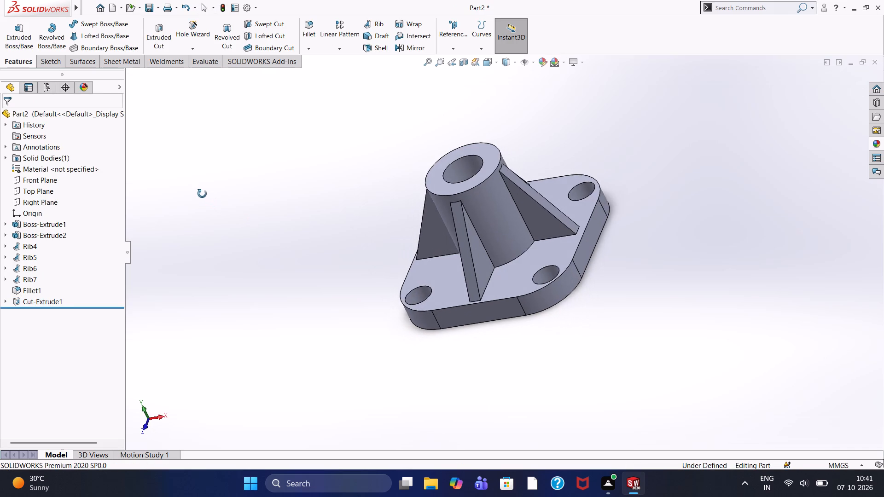
middle_click_drag(202, 194, 240, 187)
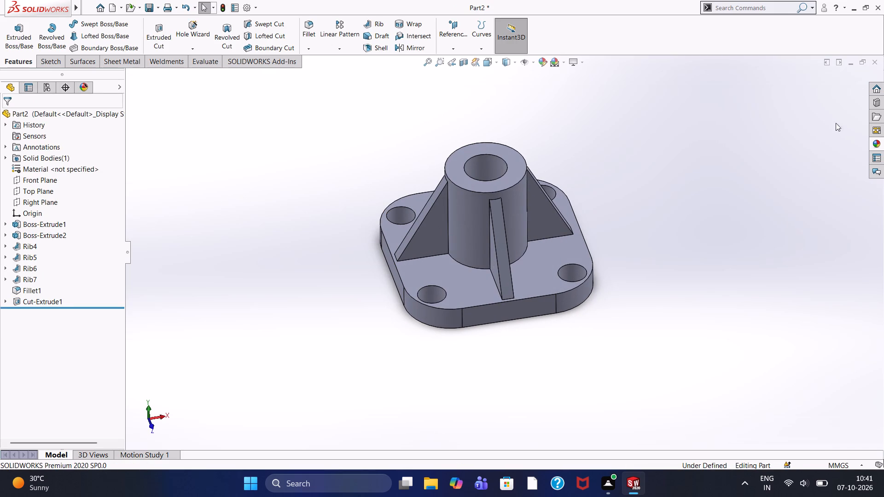
Apply the candy apple red car paint appearance to the whole part.
left_click(544, 62)
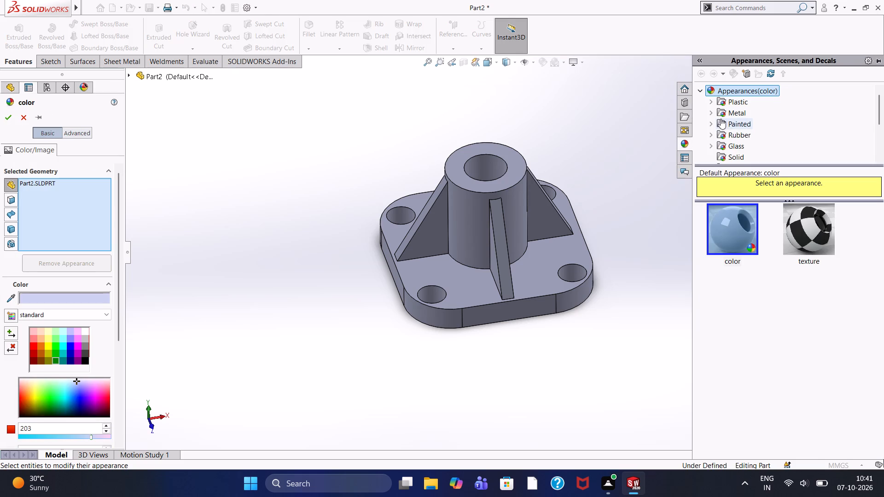
scroll(719, 147, "down", 1)
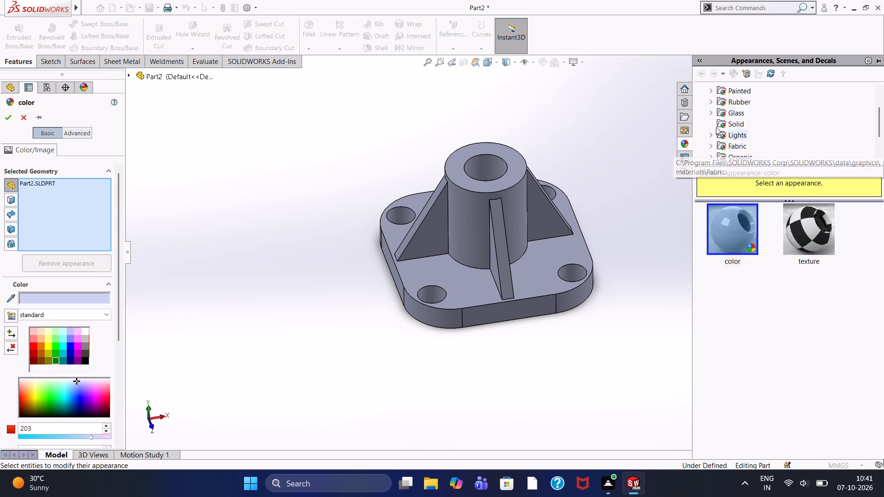
left_click(712, 91)
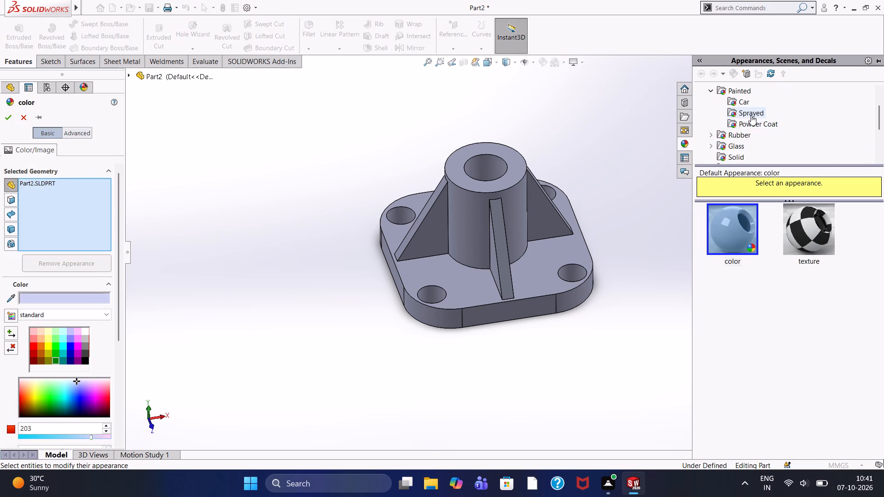
left_click(742, 105)
scroll(771, 387, "down", 3)
left_click_drag(803, 407, 542, 222)
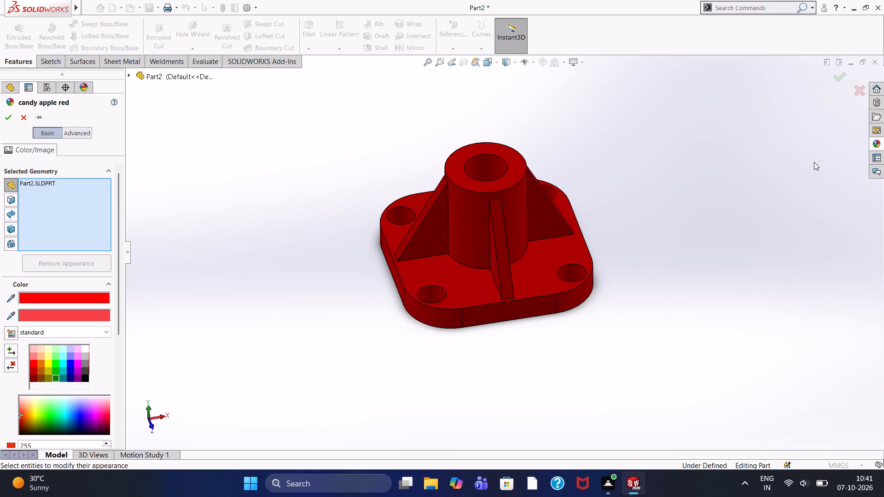
left_click(844, 83)
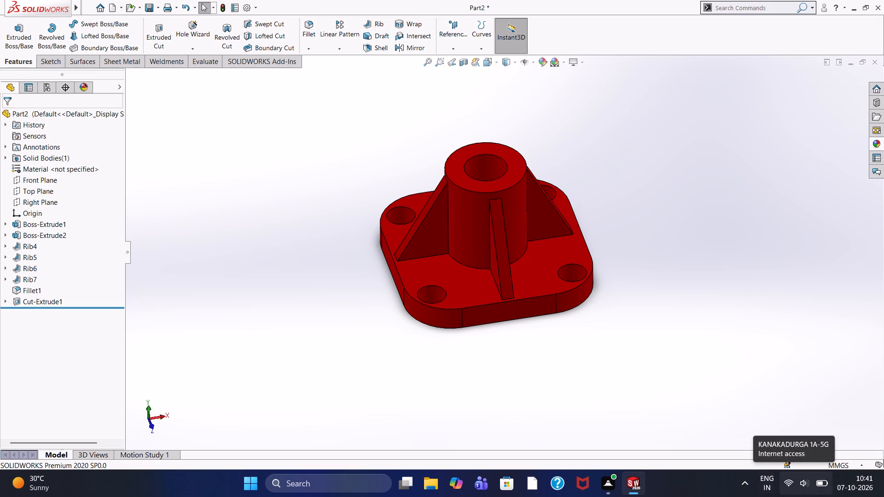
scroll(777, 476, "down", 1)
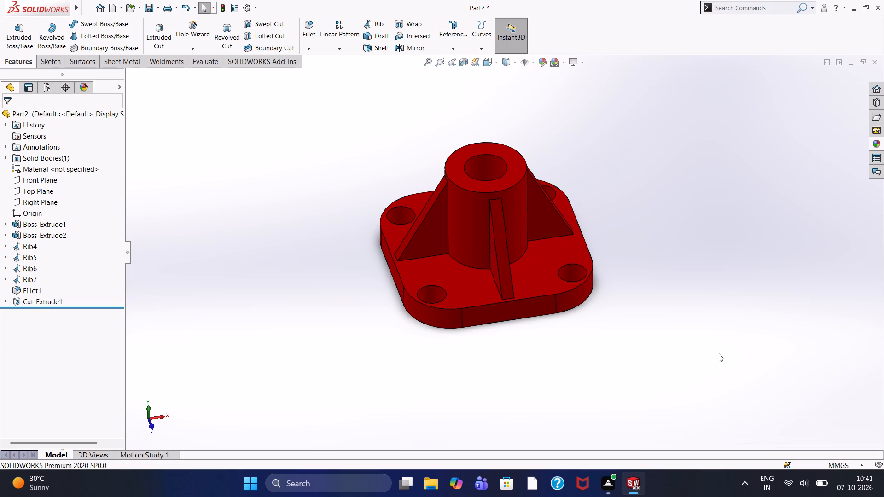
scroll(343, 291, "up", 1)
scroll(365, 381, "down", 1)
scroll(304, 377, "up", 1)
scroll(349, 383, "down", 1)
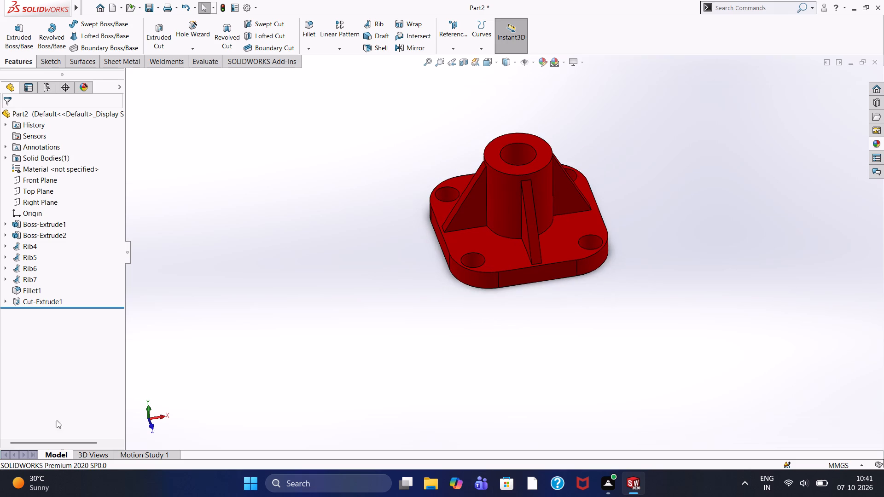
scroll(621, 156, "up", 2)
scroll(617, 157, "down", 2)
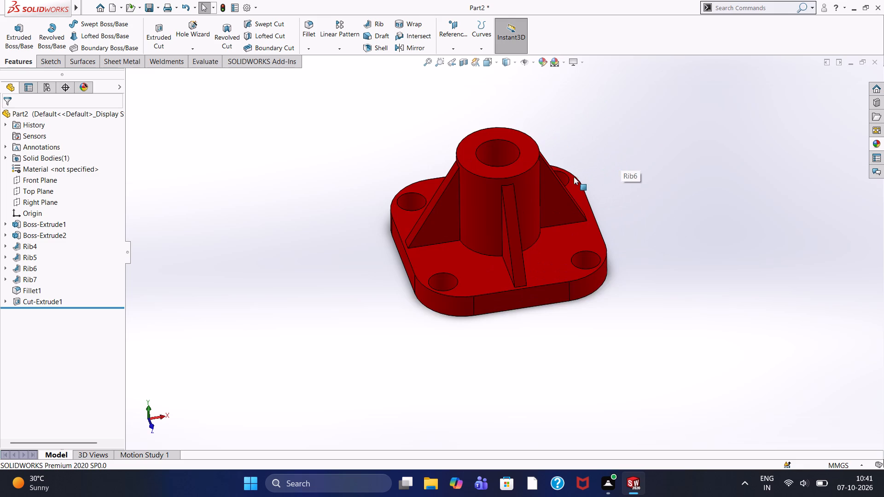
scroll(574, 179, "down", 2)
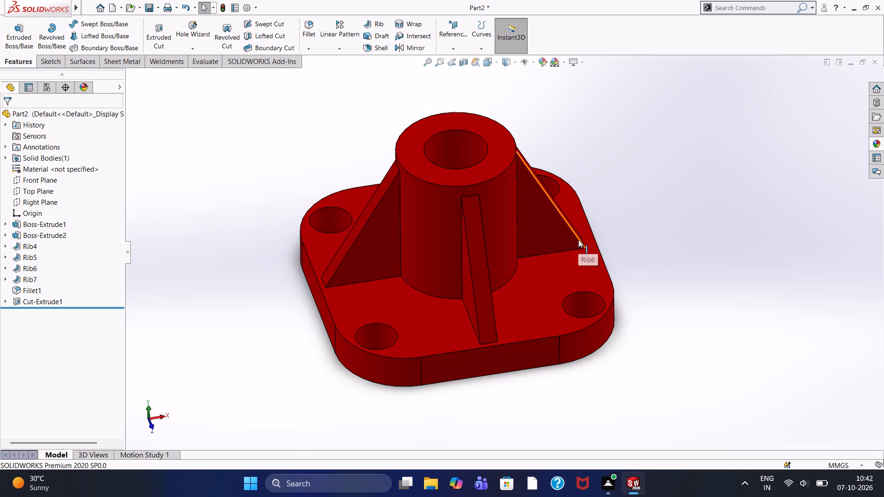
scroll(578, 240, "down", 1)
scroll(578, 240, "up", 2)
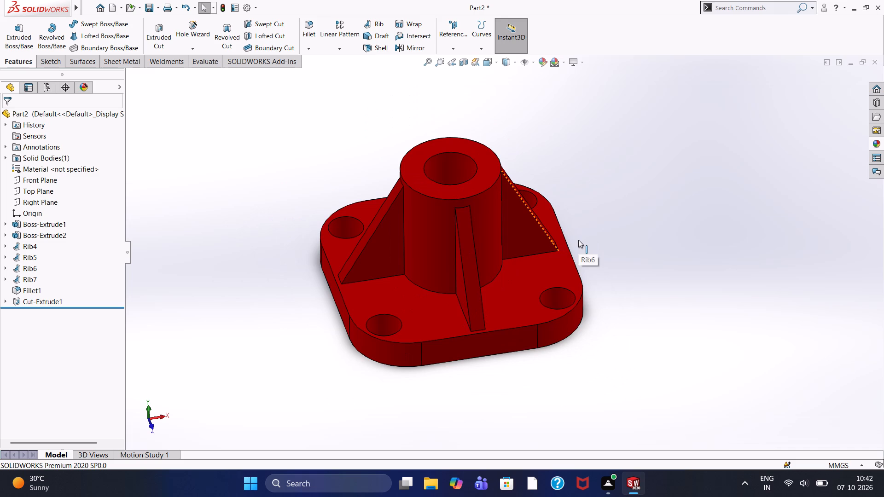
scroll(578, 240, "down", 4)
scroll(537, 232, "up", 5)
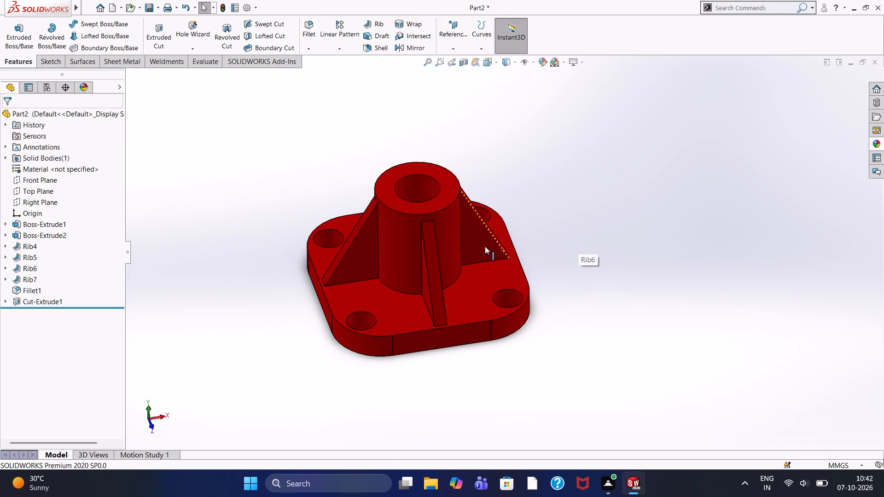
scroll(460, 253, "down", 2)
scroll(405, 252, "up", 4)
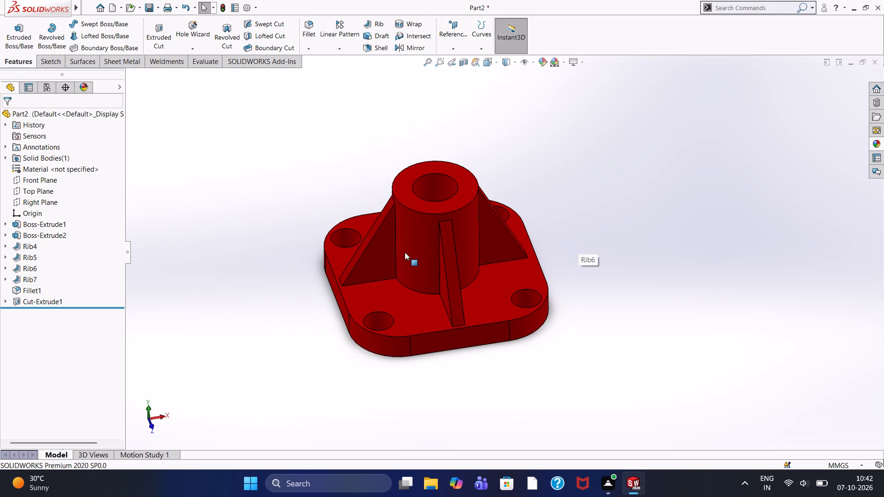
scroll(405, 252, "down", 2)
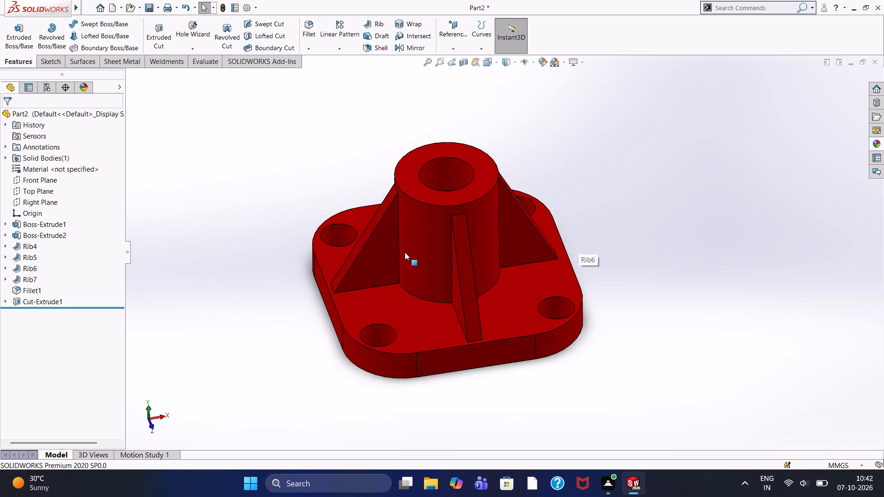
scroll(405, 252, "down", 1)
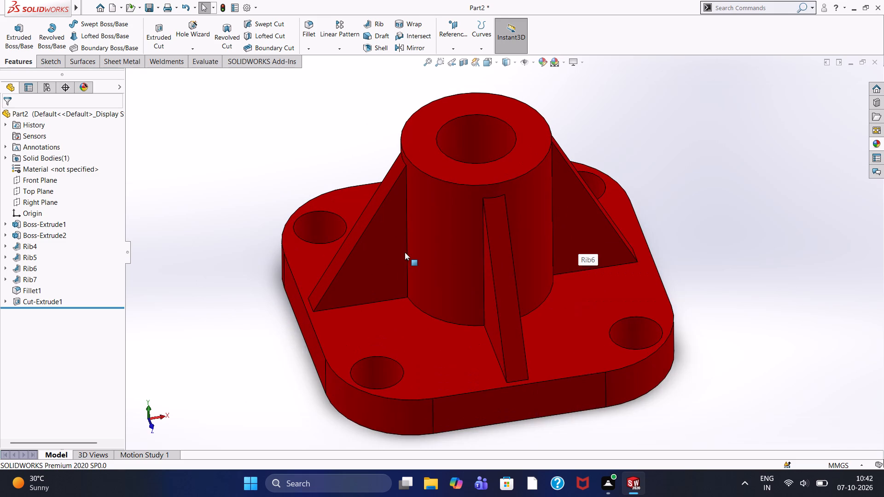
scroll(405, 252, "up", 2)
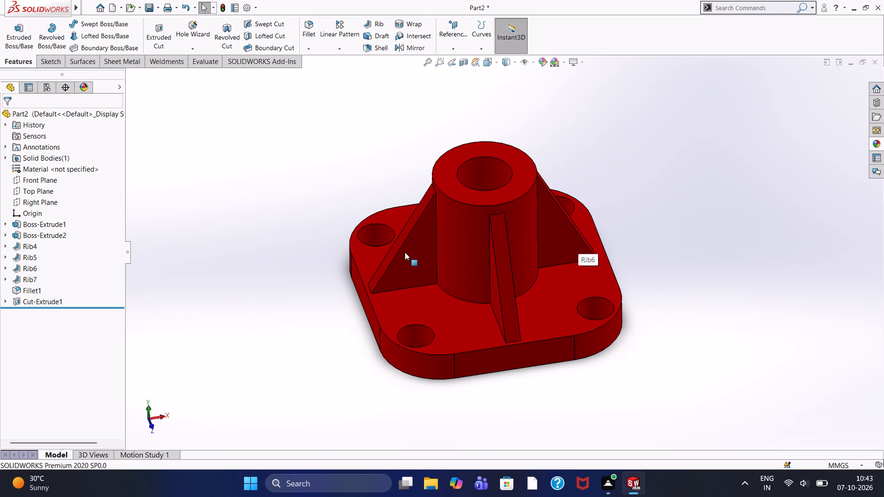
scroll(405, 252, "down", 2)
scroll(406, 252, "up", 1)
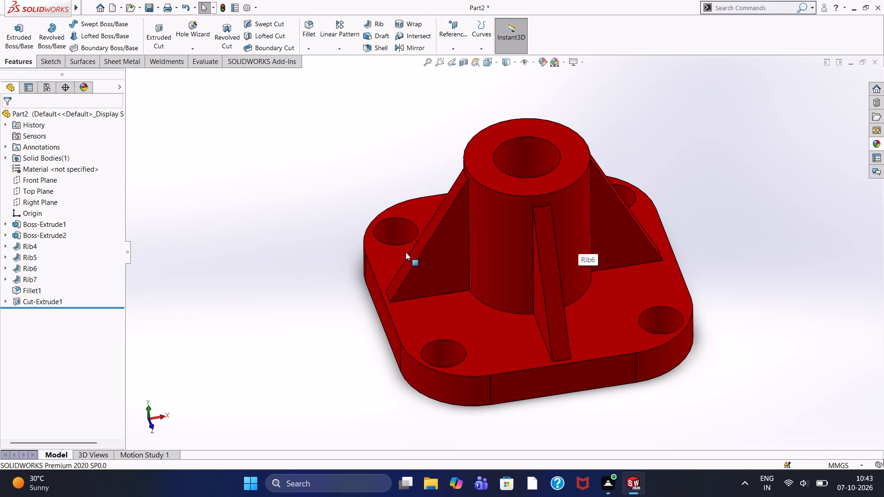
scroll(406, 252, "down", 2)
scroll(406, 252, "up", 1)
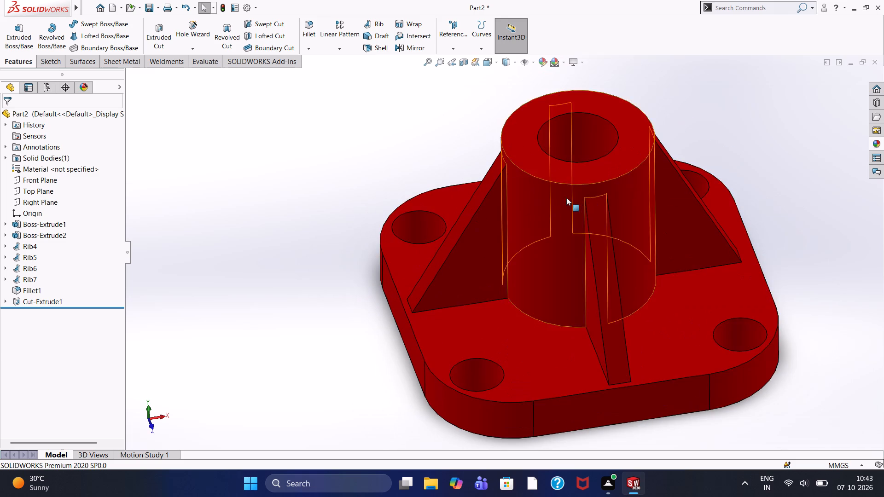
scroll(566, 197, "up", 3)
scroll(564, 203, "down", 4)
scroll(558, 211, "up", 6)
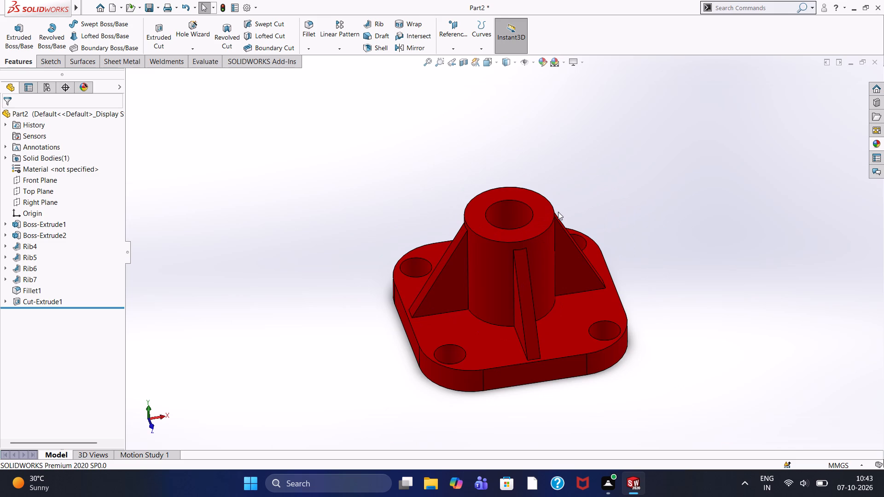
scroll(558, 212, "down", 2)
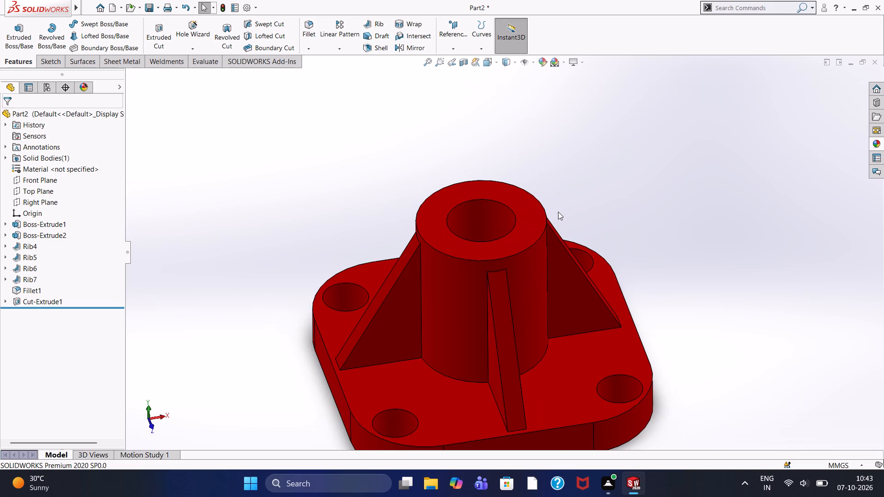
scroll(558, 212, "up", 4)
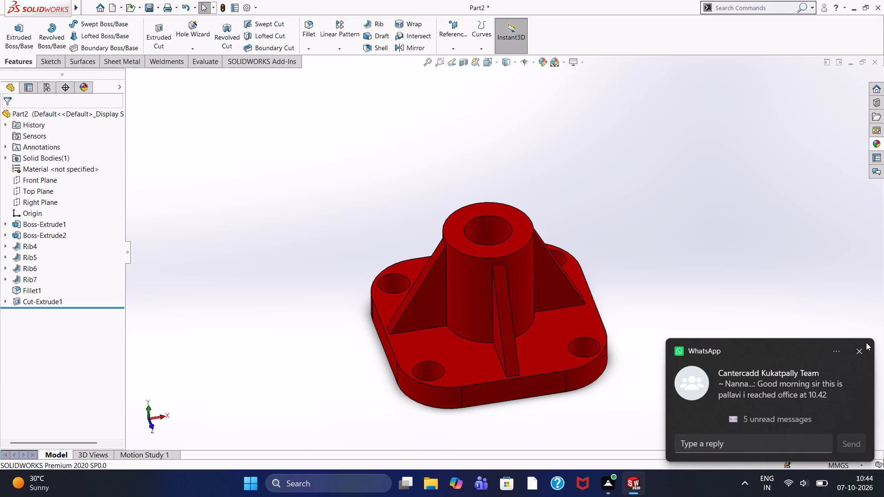
Dismiss the incoming WhatsApp message notification covering the model window.
left_click(861, 355)
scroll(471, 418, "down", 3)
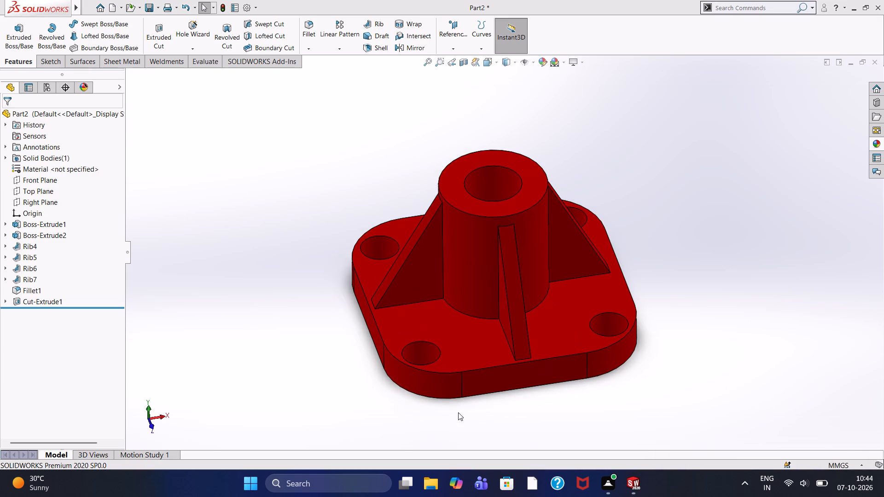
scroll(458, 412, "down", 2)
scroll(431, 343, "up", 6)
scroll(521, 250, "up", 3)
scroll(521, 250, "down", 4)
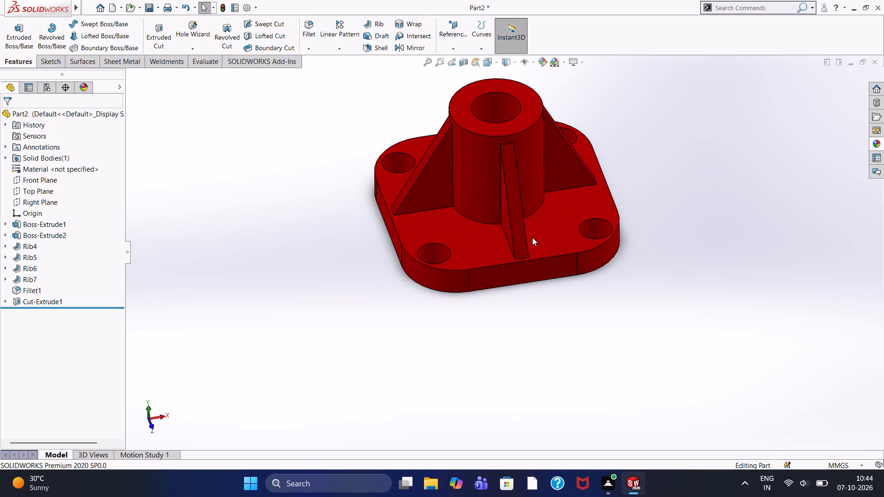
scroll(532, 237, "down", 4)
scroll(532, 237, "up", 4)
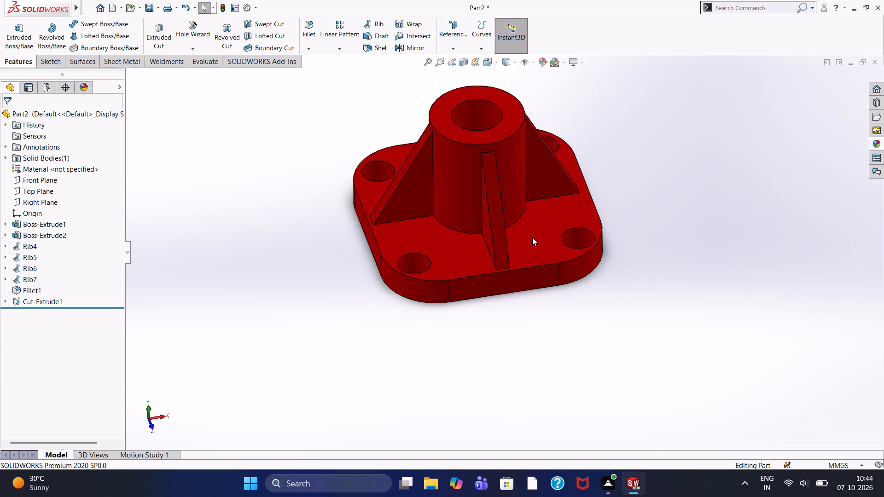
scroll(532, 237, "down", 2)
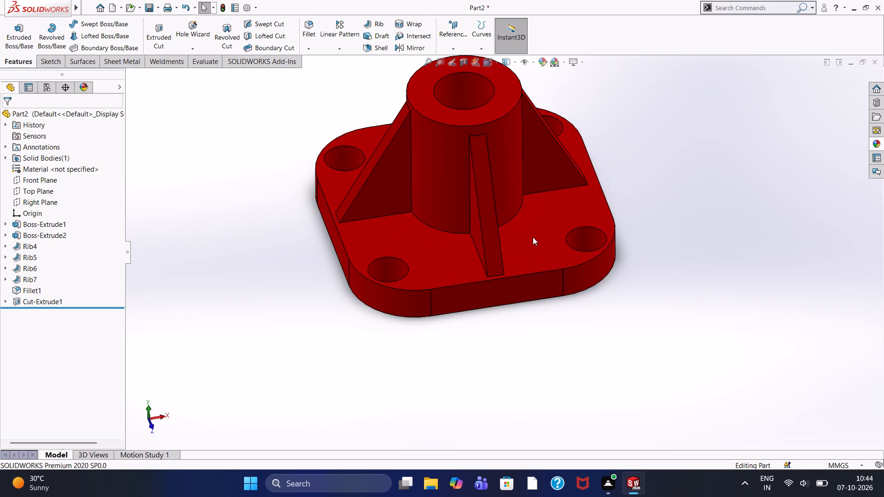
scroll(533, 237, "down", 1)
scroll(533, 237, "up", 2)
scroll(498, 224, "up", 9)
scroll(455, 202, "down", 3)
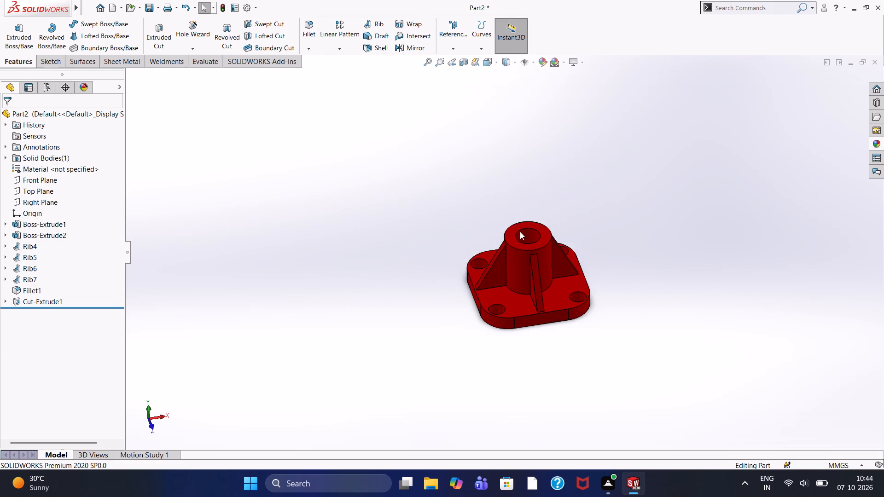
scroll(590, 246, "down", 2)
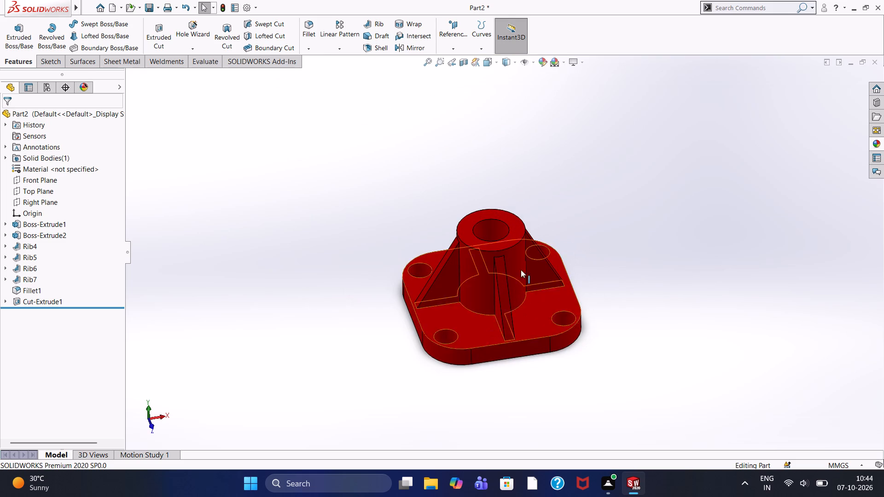
Inspect the finished part from above and from an angled view, checking the corner holes, ribs and hollow boss.
middle_click_drag(413, 211, 422, 329)
middle_click_drag(421, 329, 393, 304)
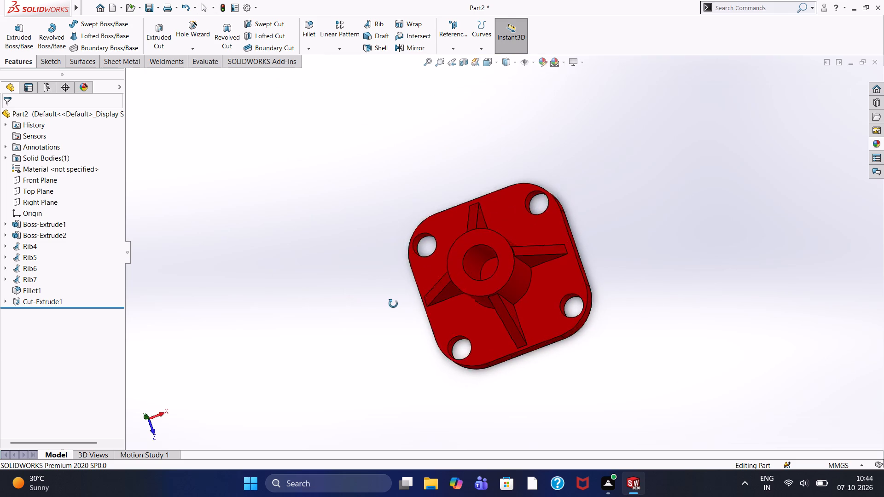
middle_click_drag(393, 304, 423, 285)
scroll(423, 284, "up", 5)
scroll(481, 321, "down", 3)
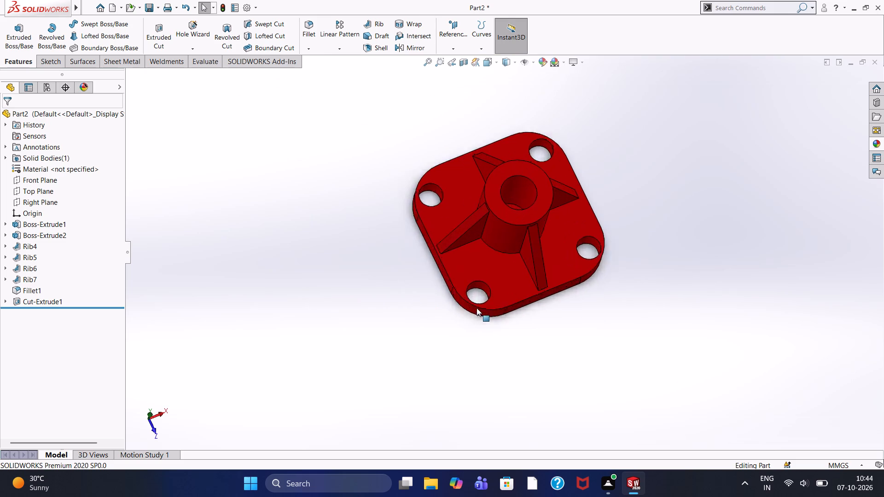
scroll(477, 297, "down", 10)
scroll(484, 273, "up", 6)
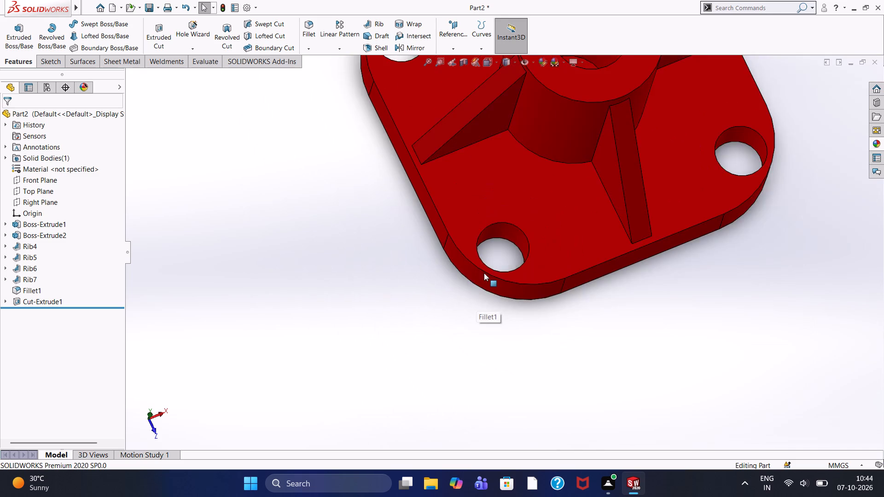
scroll(484, 273, "up", 6)
middle_click_drag(543, 269, 549, 307)
scroll(574, 253, "up", 4)
middle_click_drag(572, 253, 542, 168)
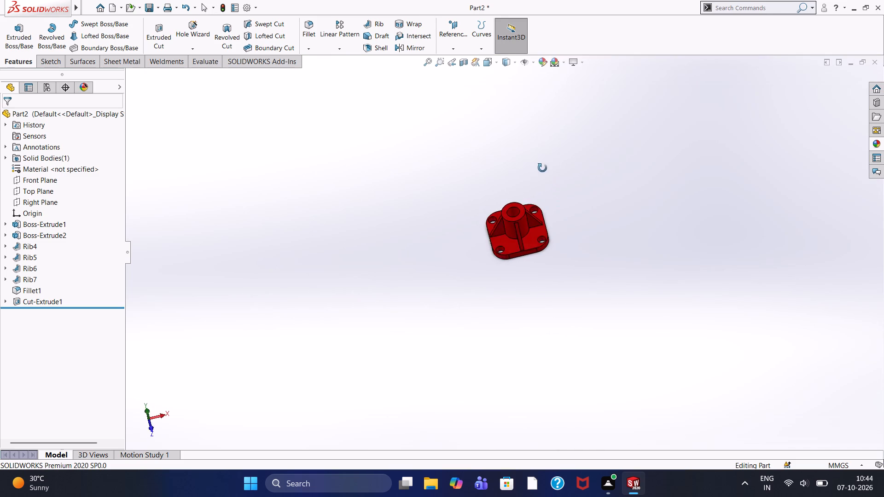
middle_click_drag(542, 168, 552, 127)
middle_click_drag(556, 131, 584, 154)
scroll(583, 153, "up", 1)
scroll(582, 153, "down", 1)
scroll(514, 225, "down", 5)
scroll(506, 184, "down", 5)
scroll(506, 184, "up", 6)
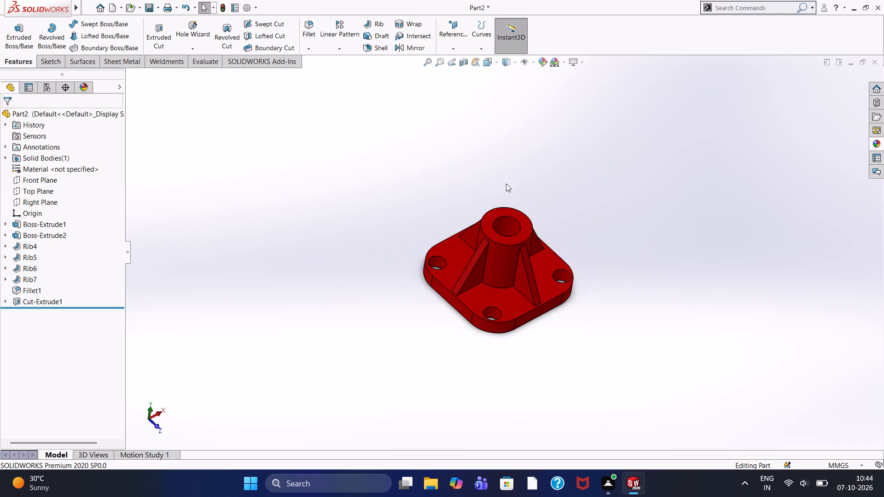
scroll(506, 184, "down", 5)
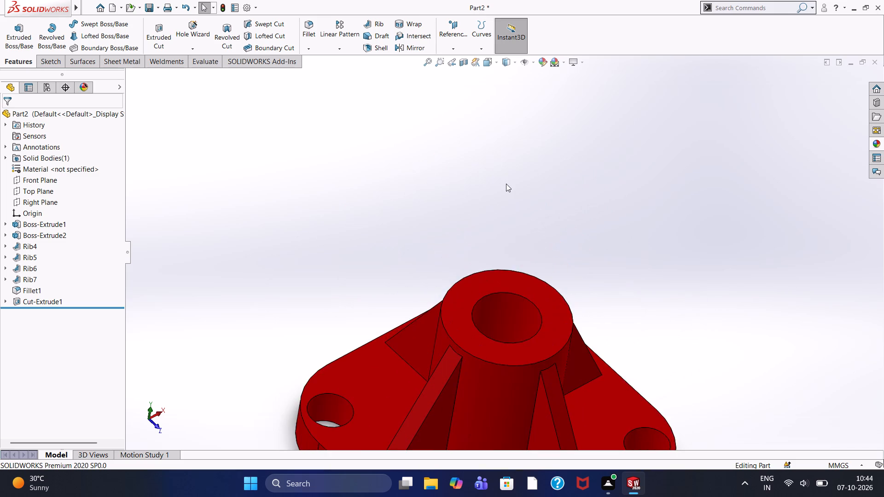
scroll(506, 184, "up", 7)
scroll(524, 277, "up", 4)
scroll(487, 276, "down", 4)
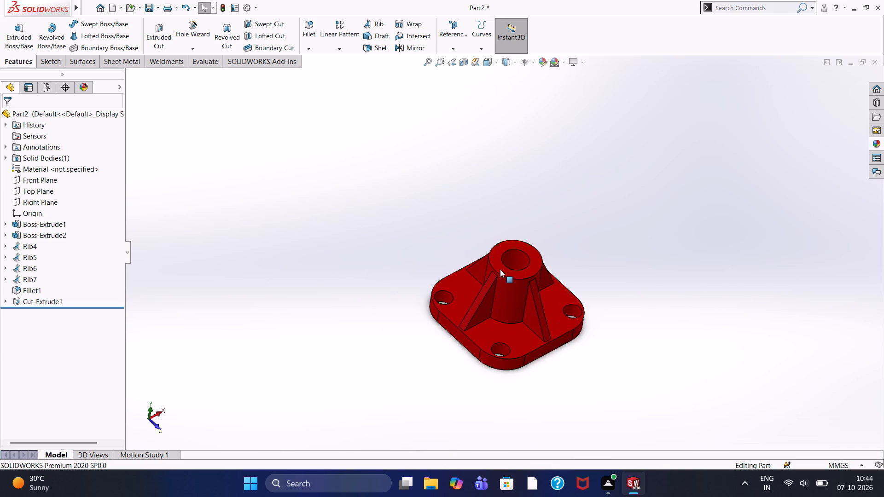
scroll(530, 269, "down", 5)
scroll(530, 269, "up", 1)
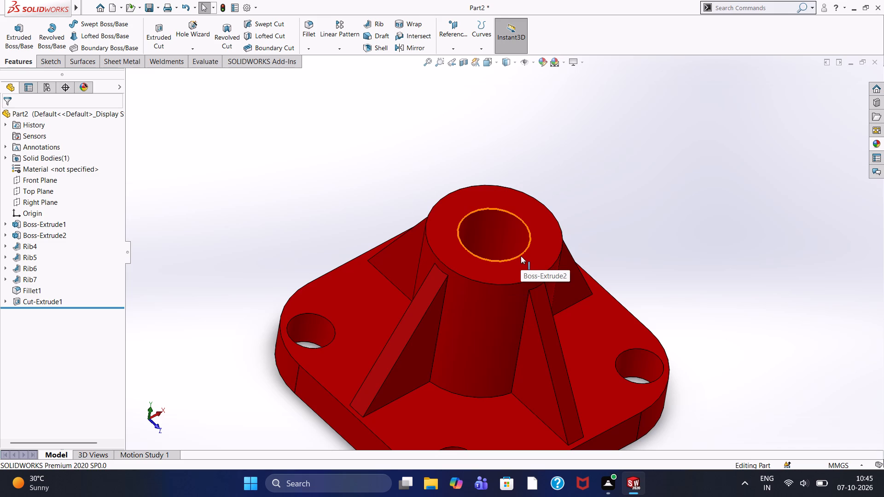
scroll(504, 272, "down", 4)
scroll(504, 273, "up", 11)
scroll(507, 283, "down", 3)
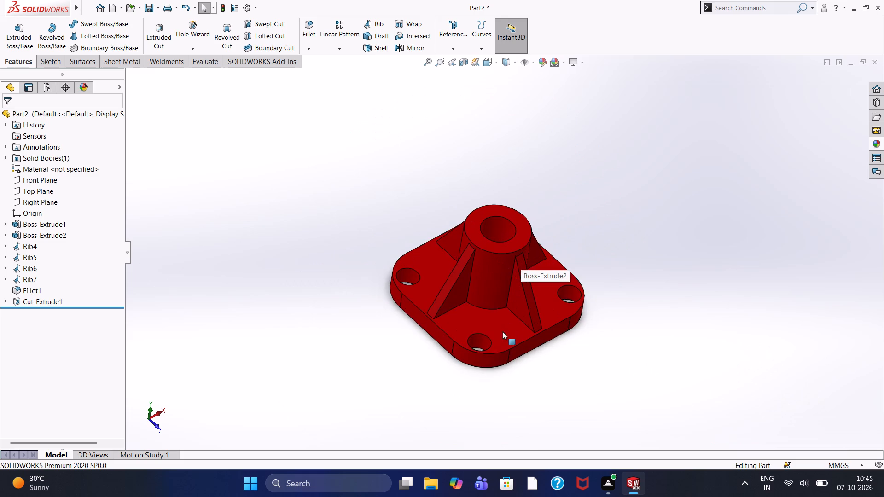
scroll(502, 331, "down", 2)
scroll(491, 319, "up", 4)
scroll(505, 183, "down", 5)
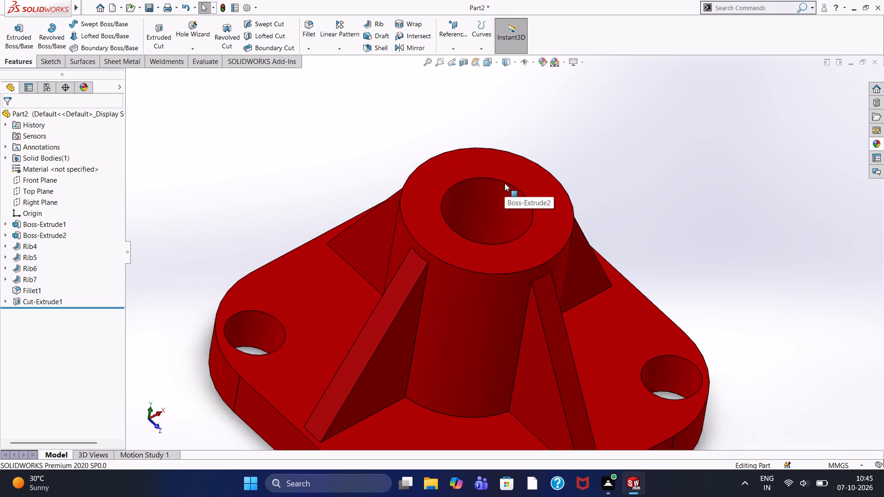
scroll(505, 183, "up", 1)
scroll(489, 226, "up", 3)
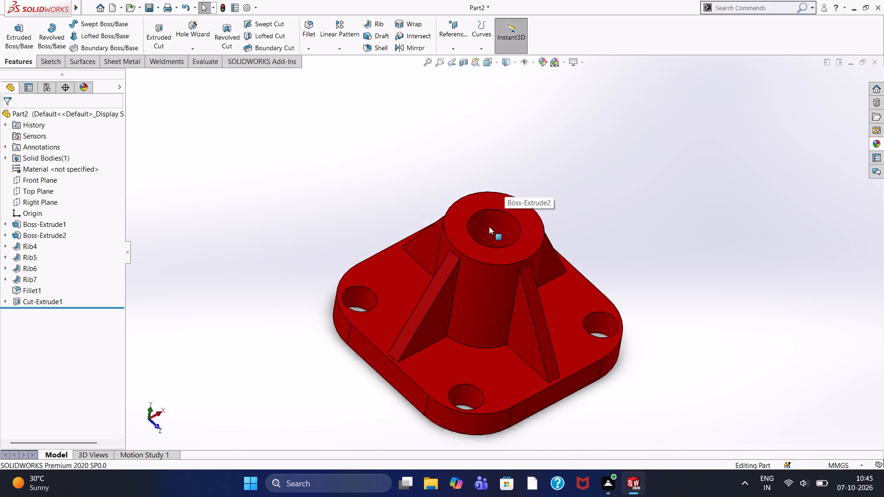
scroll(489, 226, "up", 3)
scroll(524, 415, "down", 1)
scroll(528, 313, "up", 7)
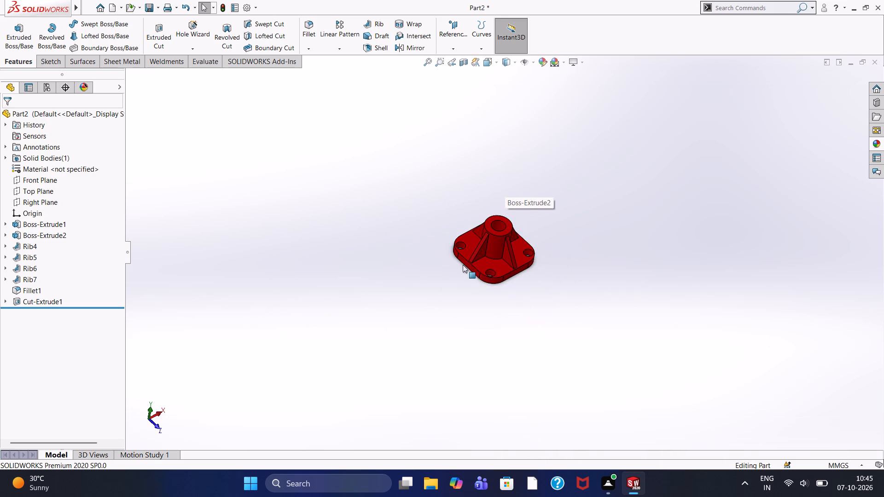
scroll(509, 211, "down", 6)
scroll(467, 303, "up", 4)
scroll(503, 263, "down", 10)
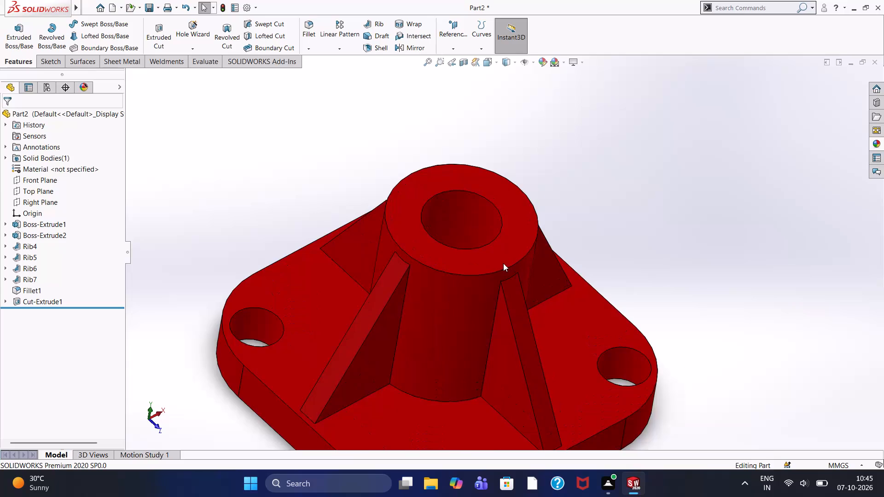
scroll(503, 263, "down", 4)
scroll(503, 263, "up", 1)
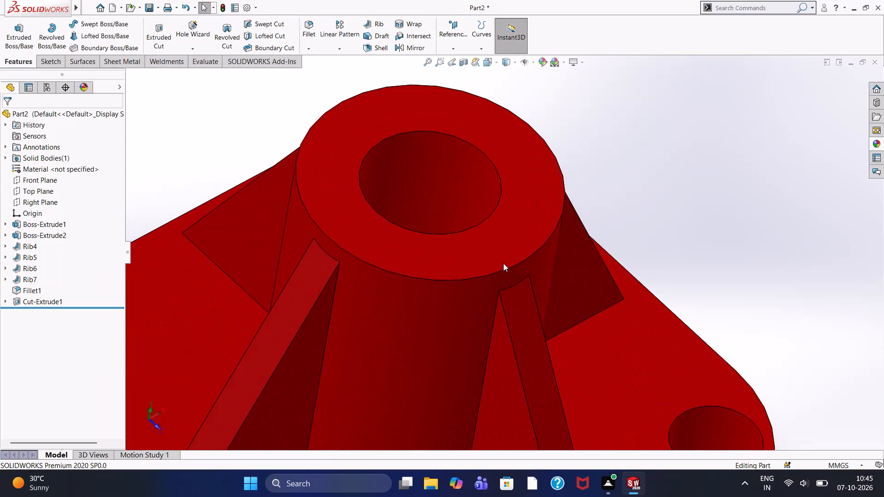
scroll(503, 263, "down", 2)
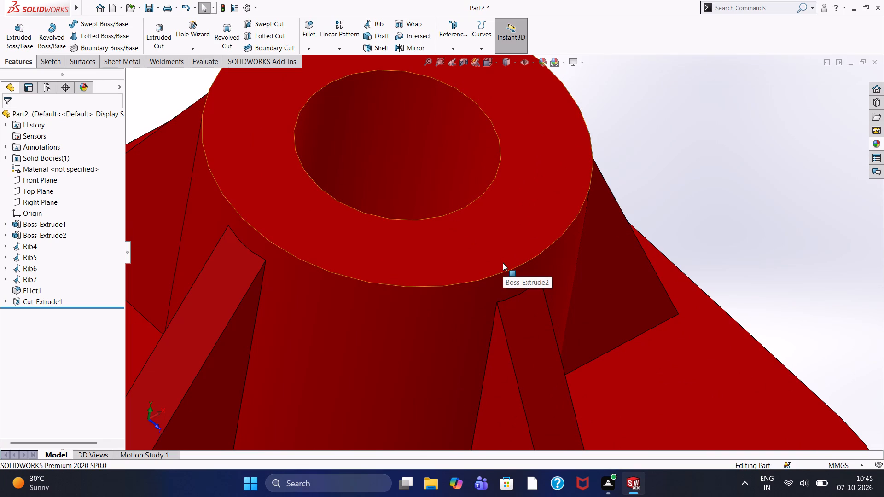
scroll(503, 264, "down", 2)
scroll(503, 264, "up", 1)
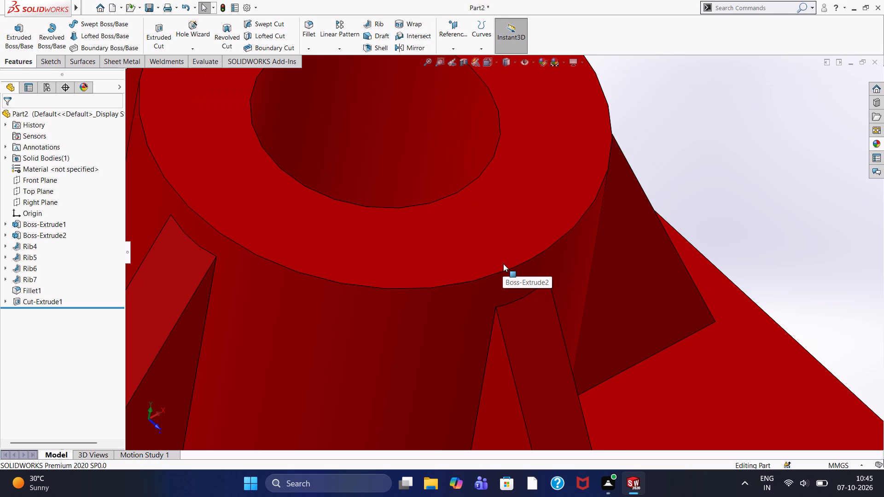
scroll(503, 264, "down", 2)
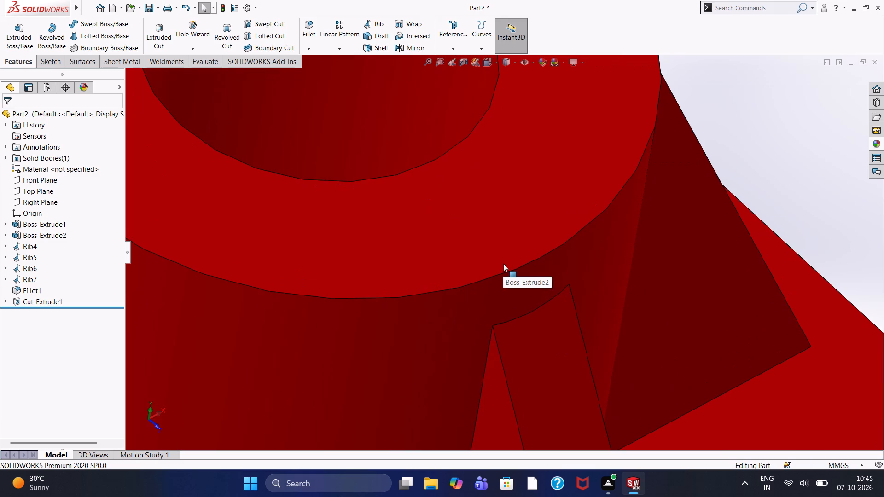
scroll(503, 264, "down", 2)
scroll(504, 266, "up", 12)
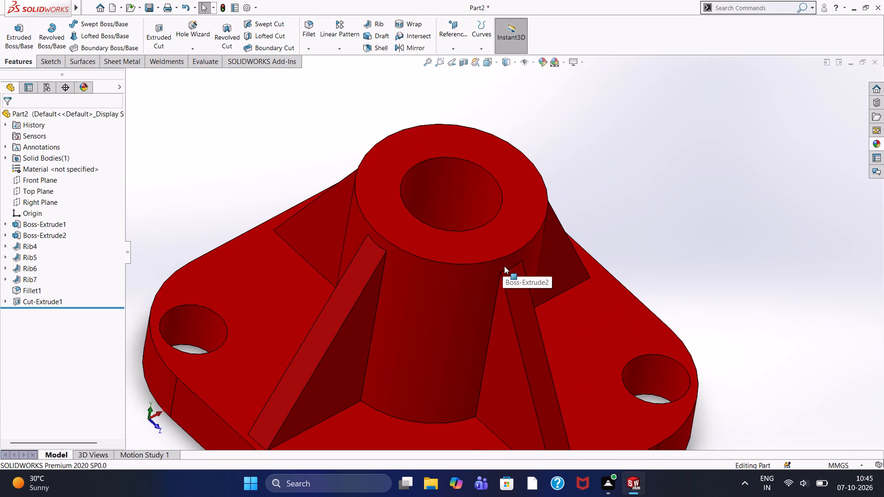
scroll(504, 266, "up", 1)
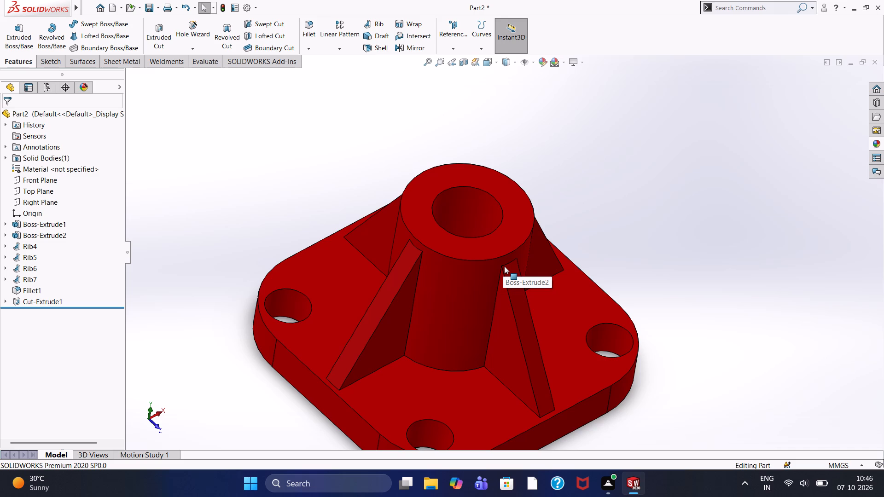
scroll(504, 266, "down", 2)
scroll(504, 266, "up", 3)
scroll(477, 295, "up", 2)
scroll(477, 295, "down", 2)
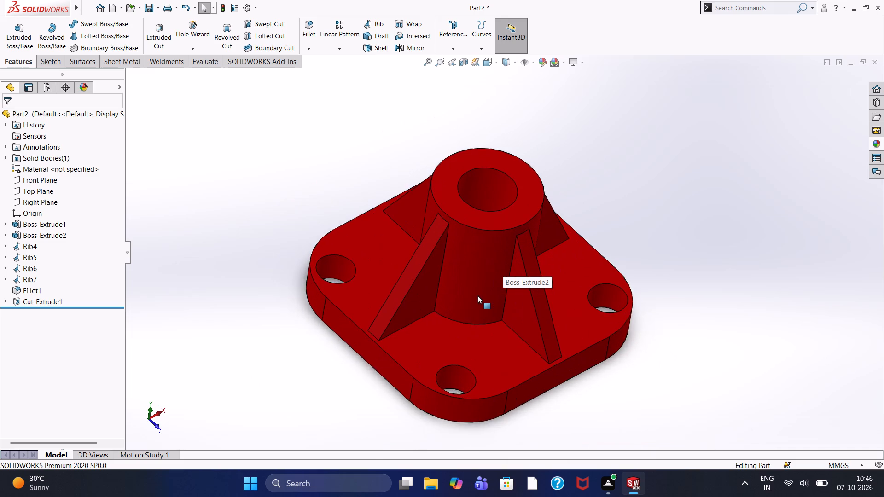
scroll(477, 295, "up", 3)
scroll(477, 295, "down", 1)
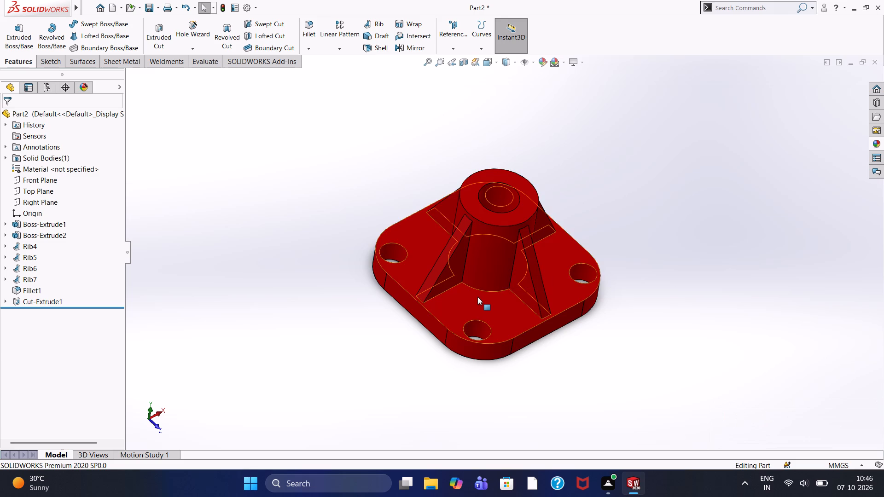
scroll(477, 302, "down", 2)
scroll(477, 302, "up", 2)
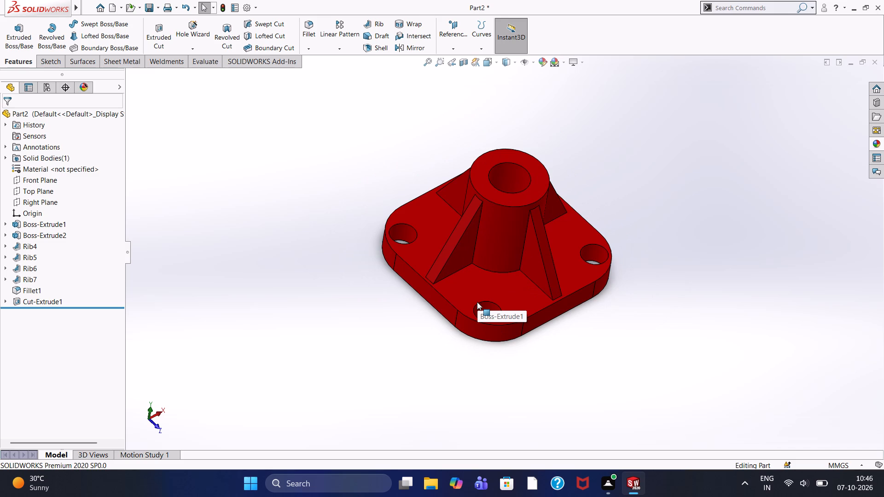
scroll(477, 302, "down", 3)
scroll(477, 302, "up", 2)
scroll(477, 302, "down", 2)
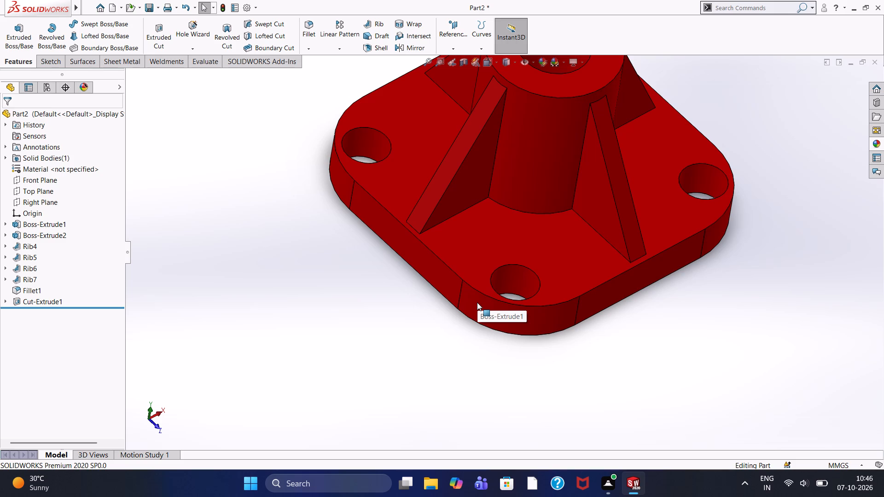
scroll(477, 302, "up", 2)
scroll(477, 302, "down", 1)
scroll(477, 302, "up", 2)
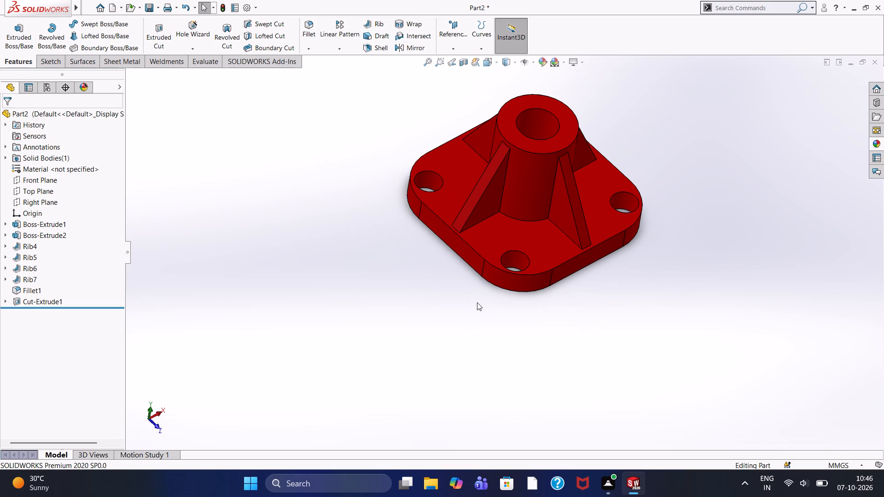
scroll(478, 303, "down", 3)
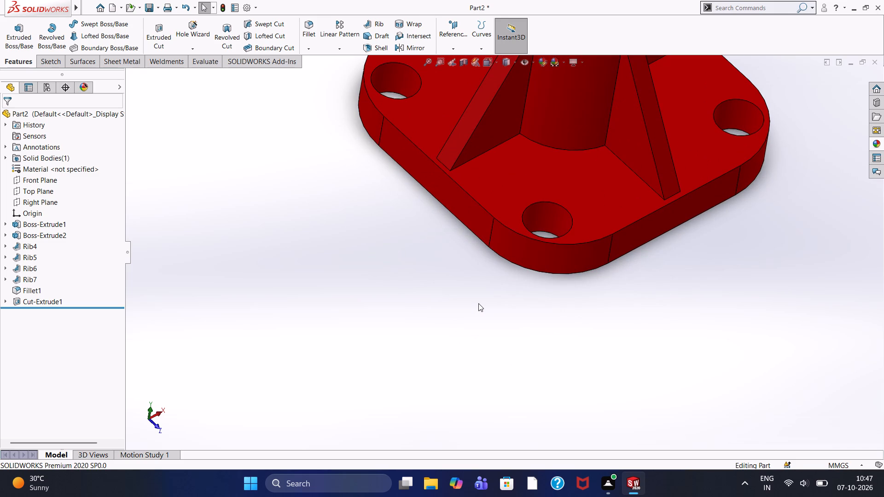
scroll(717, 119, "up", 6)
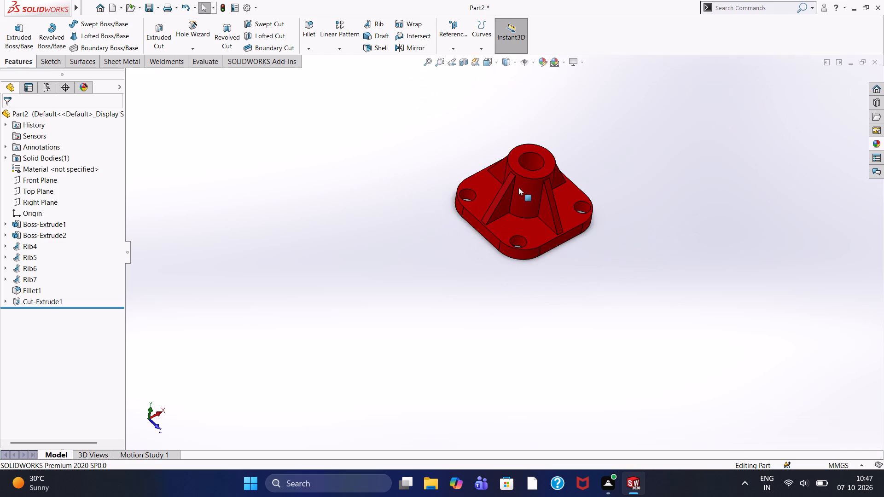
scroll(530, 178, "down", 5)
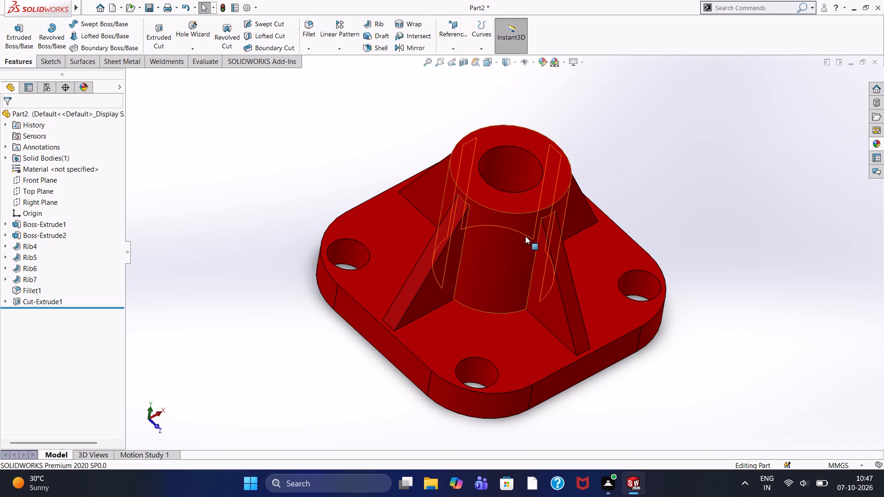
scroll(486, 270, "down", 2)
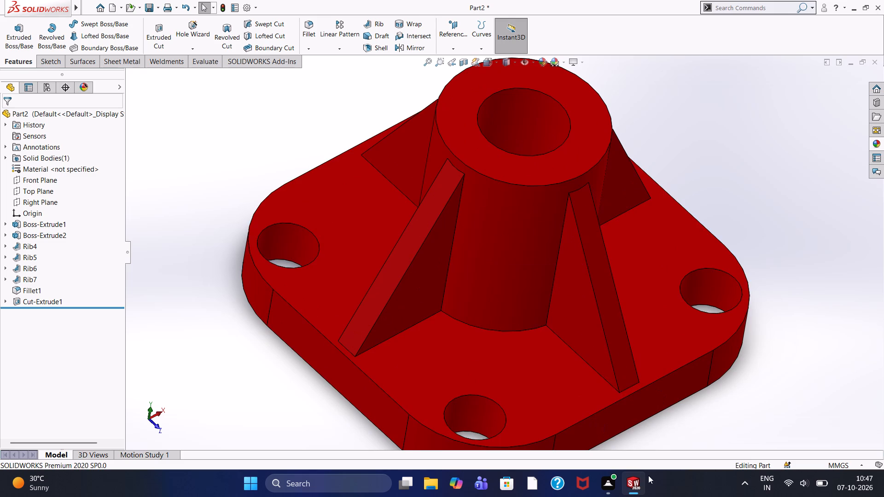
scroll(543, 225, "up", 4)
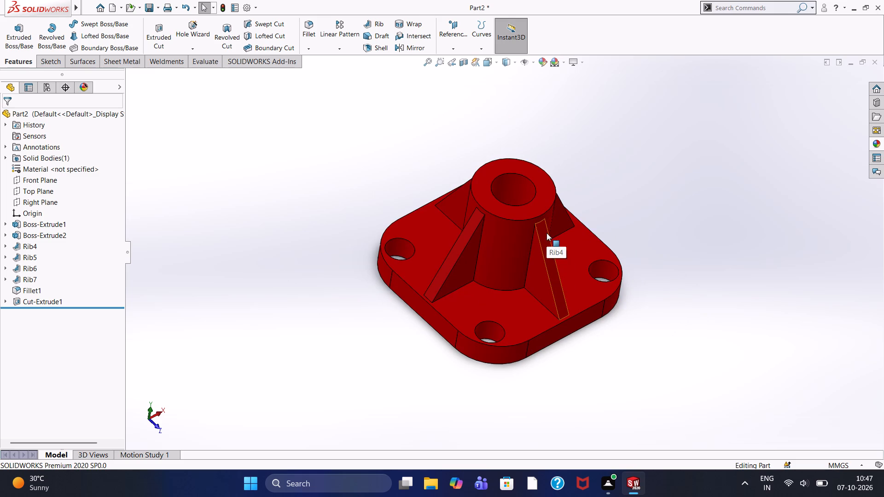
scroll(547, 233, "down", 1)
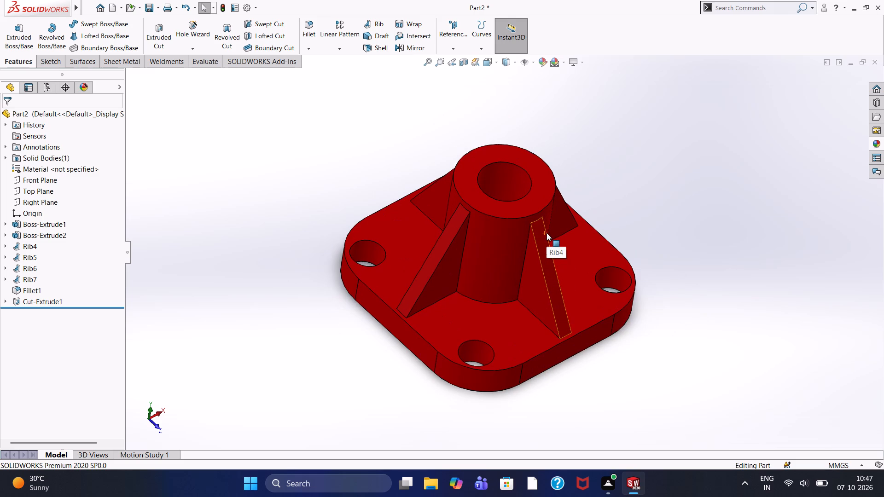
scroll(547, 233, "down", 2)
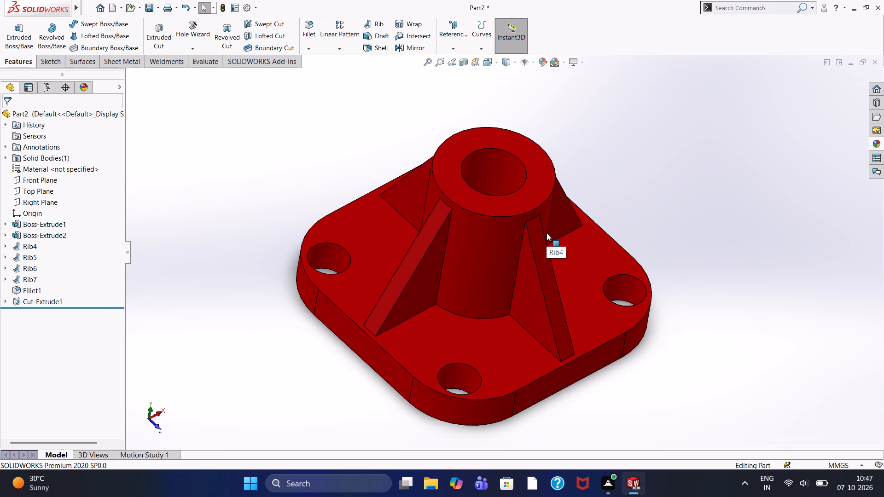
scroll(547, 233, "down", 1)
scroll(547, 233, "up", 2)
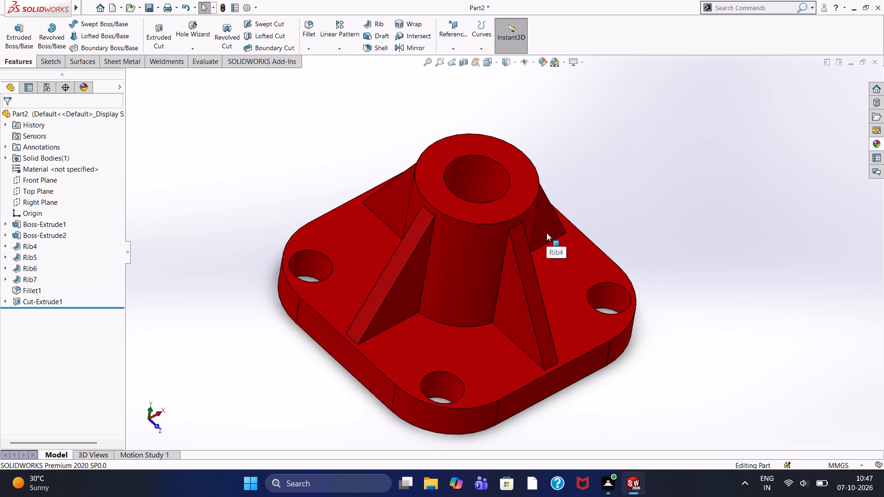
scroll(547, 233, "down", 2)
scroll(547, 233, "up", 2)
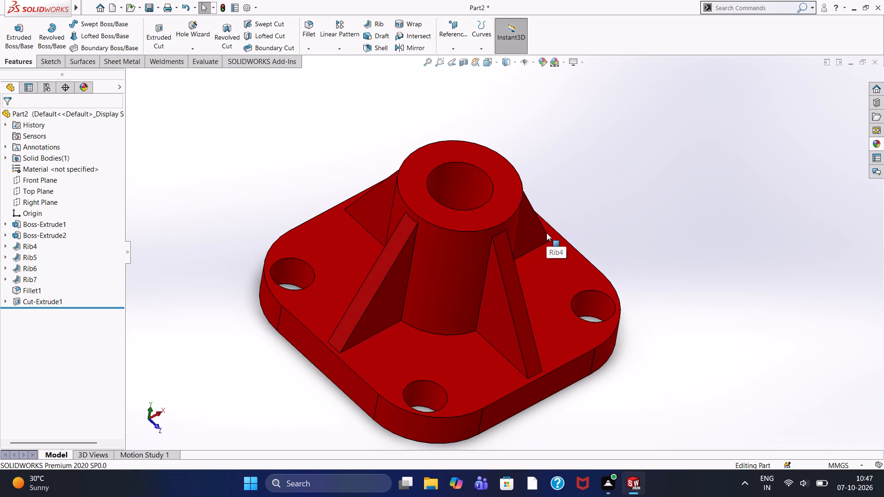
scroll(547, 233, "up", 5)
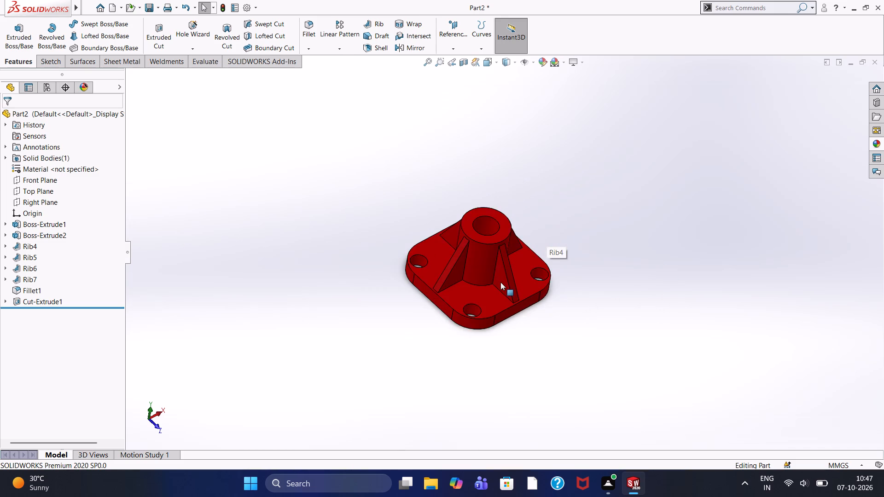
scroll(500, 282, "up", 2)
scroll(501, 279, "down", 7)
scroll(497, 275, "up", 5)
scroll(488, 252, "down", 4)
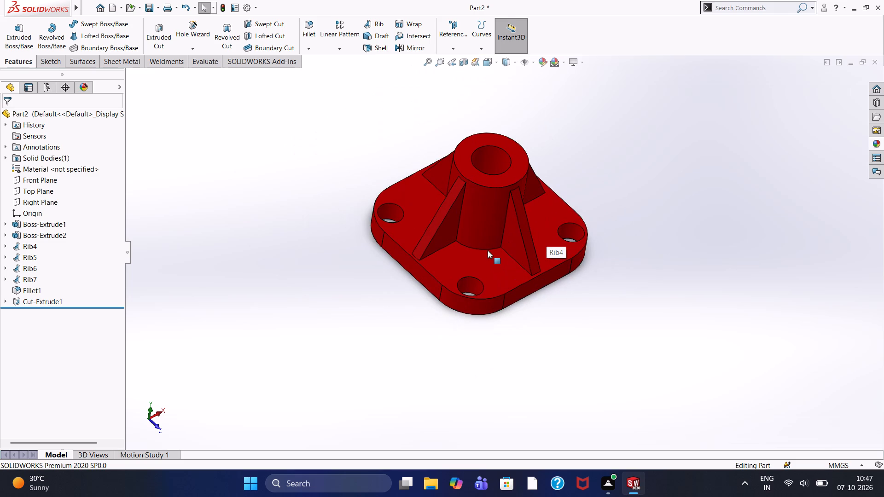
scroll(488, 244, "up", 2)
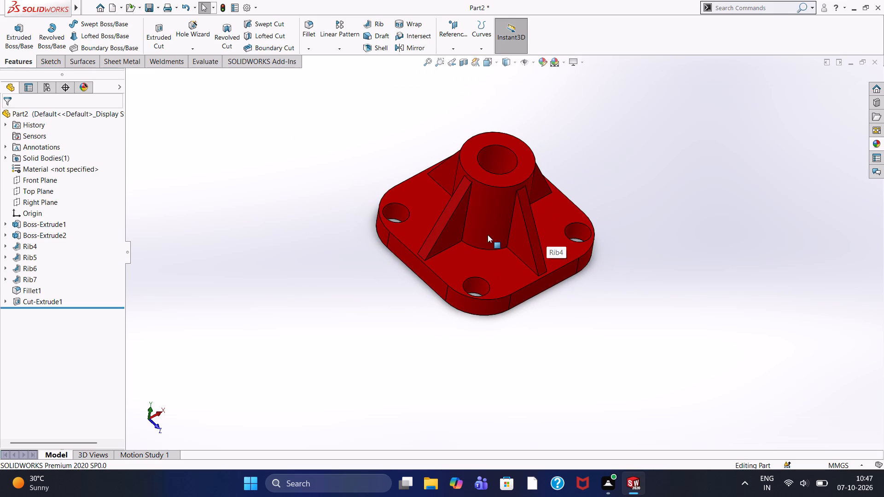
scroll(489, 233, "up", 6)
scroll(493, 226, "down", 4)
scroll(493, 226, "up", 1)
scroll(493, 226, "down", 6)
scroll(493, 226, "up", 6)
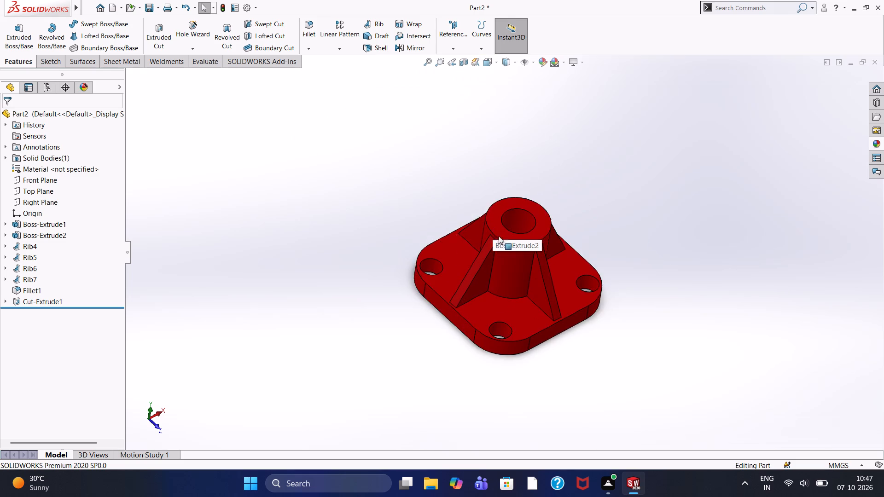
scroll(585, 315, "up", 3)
Examine the red part from above and slightly tilted, checking the boss bore, ribs and four corner holes.
middle_click_drag(568, 317, 489, 328)
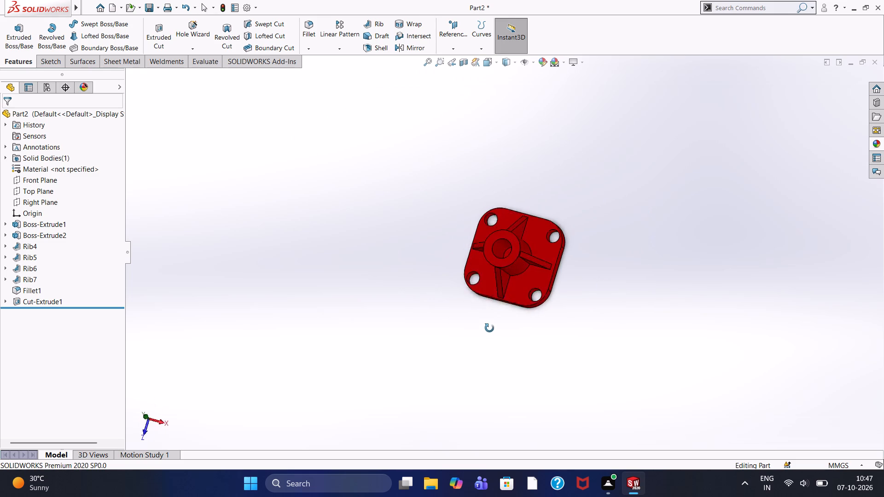
middle_click_drag(489, 328, 487, 332)
middle_click_drag(536, 334, 585, 323)
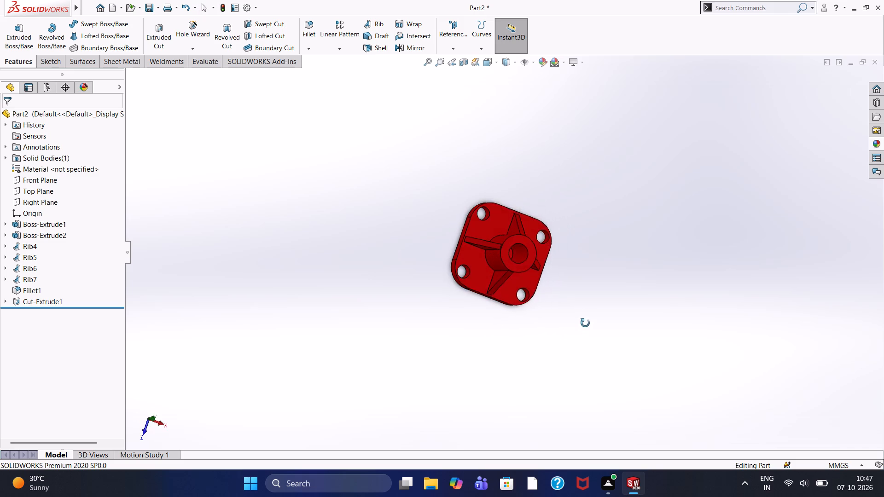
middle_click_drag(585, 323, 592, 340)
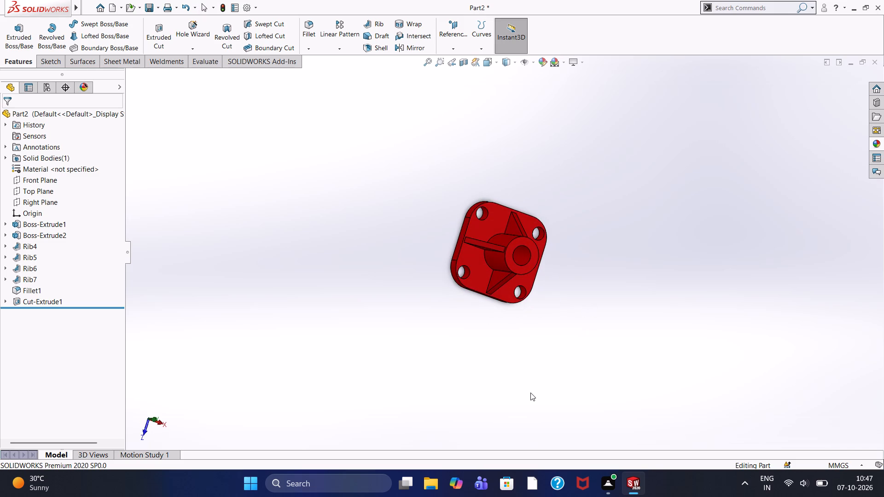
scroll(425, 359, "down", 3)
scroll(405, 359, "up", 2)
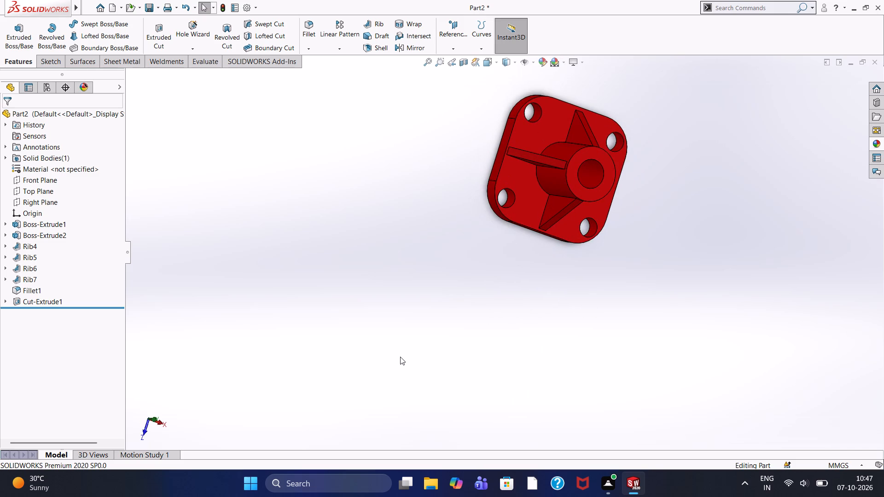
scroll(400, 357, "down", 1)
scroll(400, 357, "up", 2)
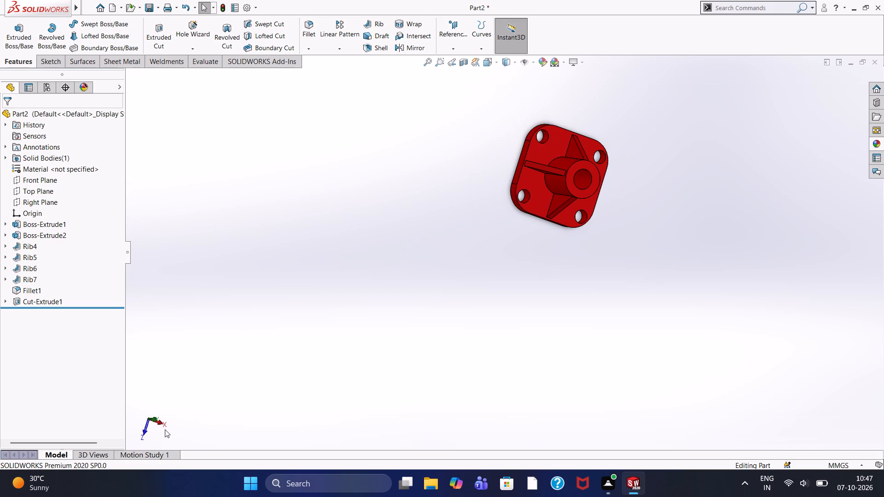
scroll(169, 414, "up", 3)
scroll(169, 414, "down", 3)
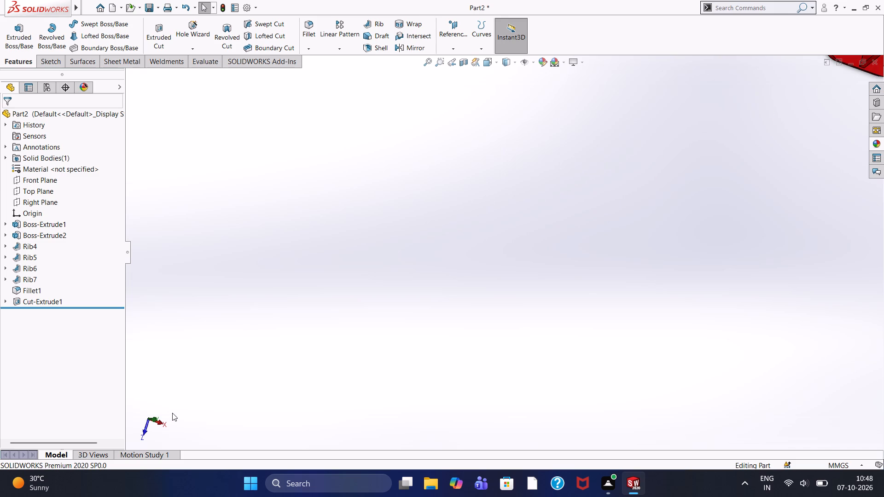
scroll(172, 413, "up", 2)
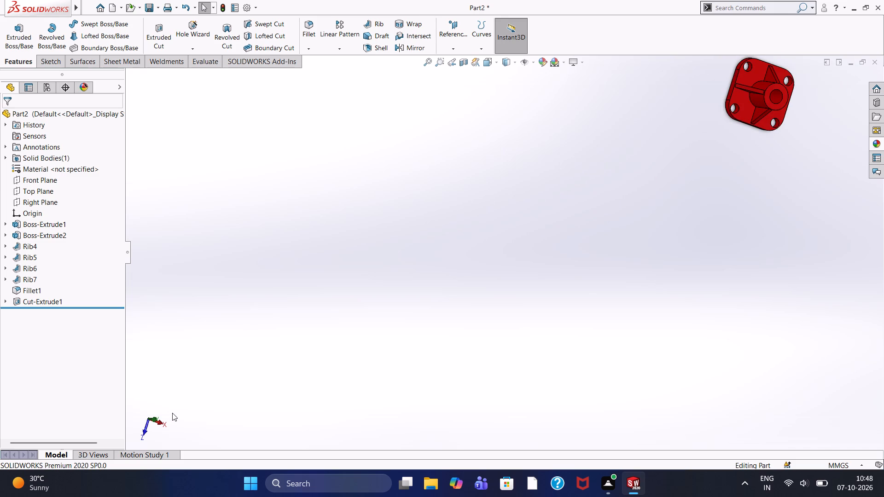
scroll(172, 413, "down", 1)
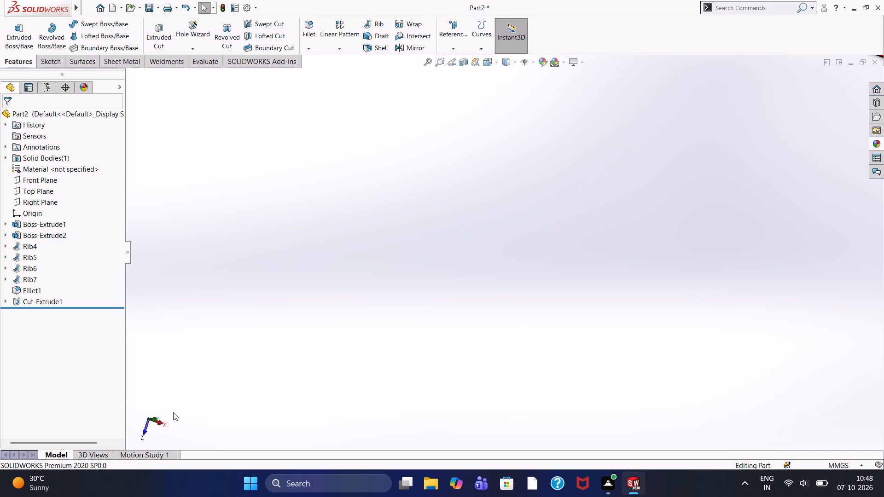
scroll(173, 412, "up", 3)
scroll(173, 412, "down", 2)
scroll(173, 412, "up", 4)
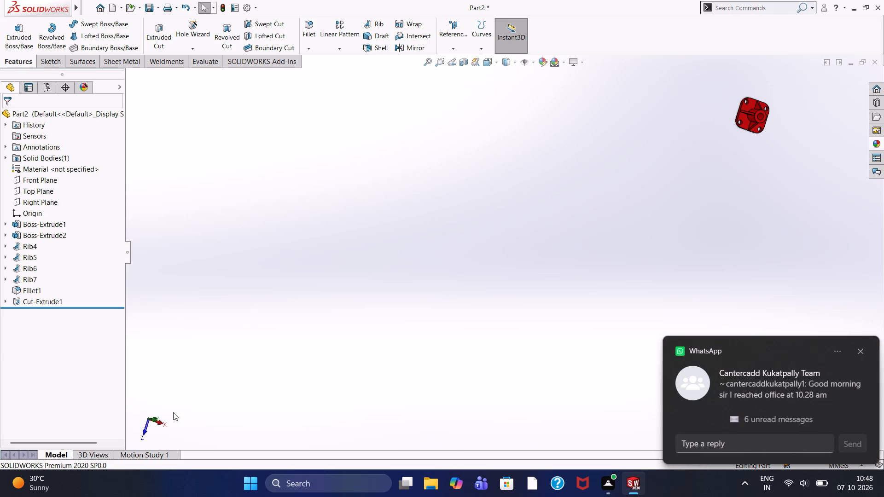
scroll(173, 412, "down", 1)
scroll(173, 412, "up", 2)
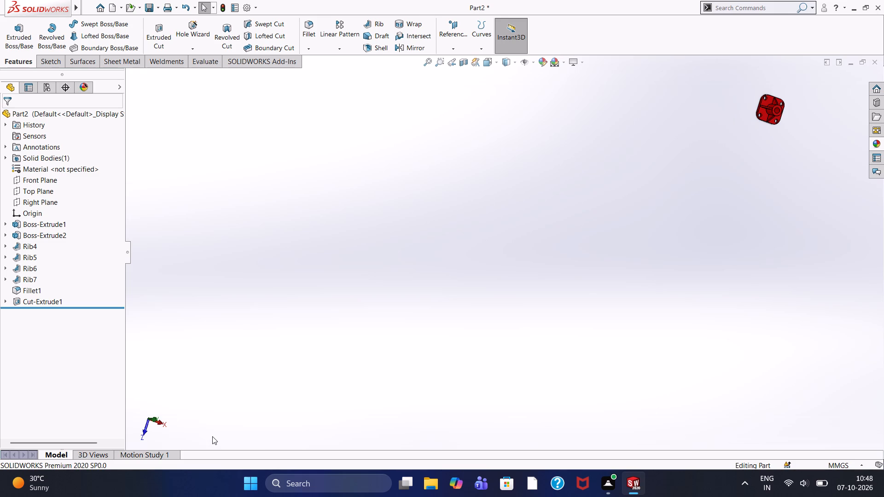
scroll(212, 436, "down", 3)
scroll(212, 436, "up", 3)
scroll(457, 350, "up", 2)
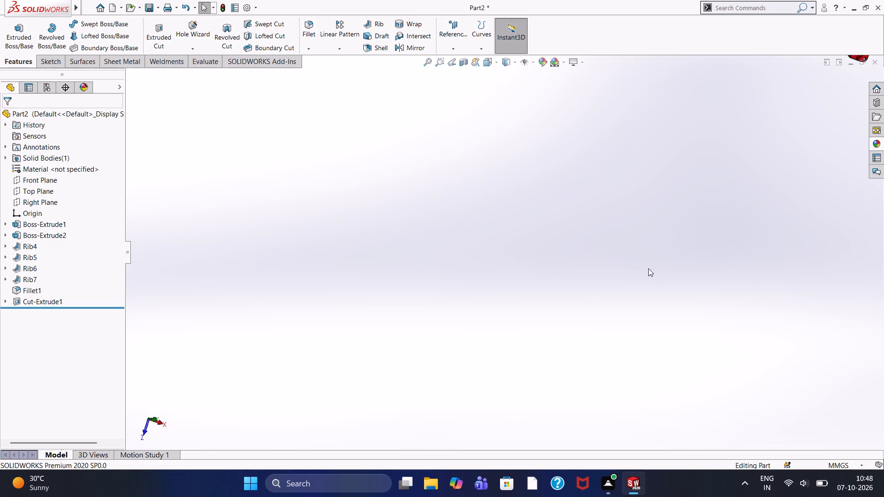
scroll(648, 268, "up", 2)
Examine the part from a close top view and low side angles, checking the ribs, boss and base plate edges.
scroll(701, 144, "down", 12)
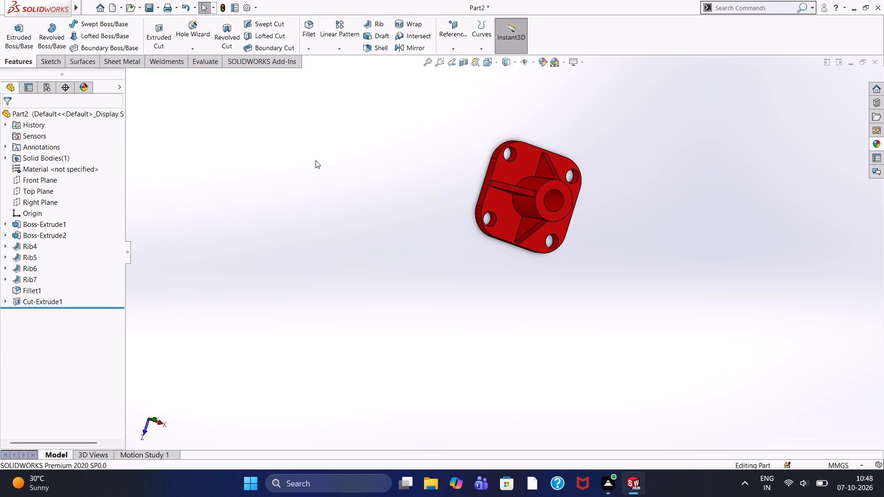
scroll(315, 162, "down", 3)
scroll(795, 150, "up", 2)
scroll(670, 206, "down", 2)
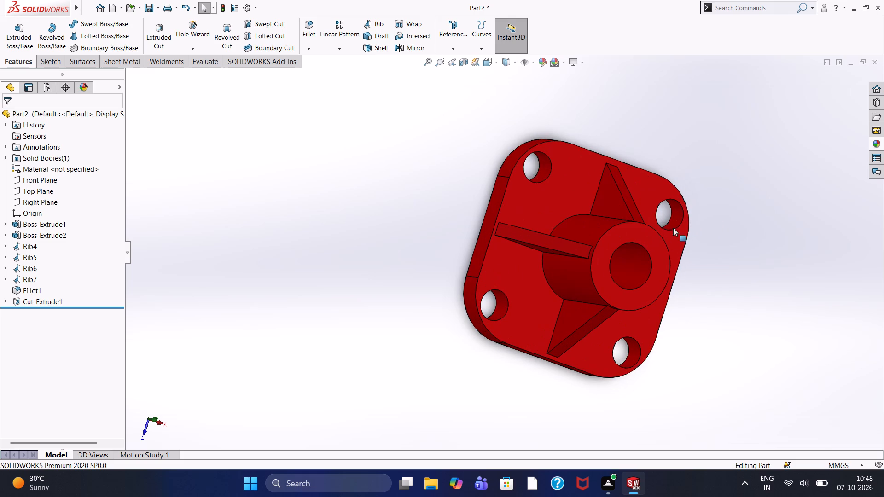
middle_click_drag(713, 290, 681, 159)
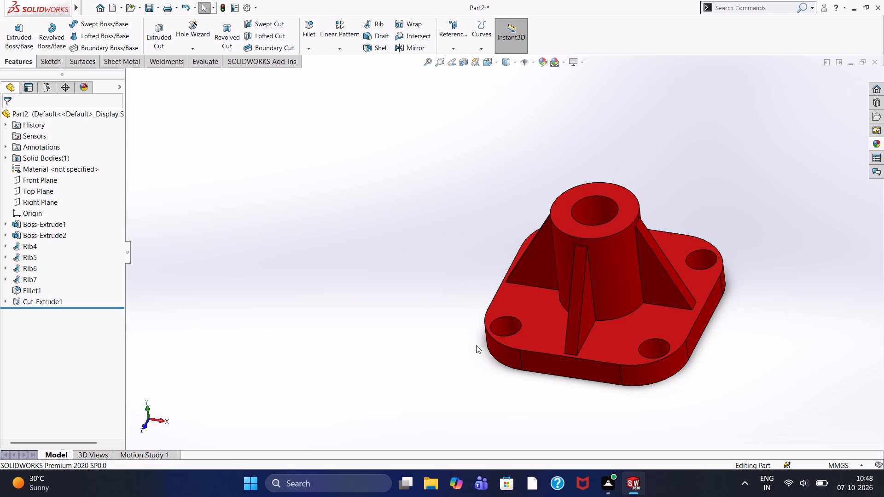
middle_click_drag(476, 345, 450, 304)
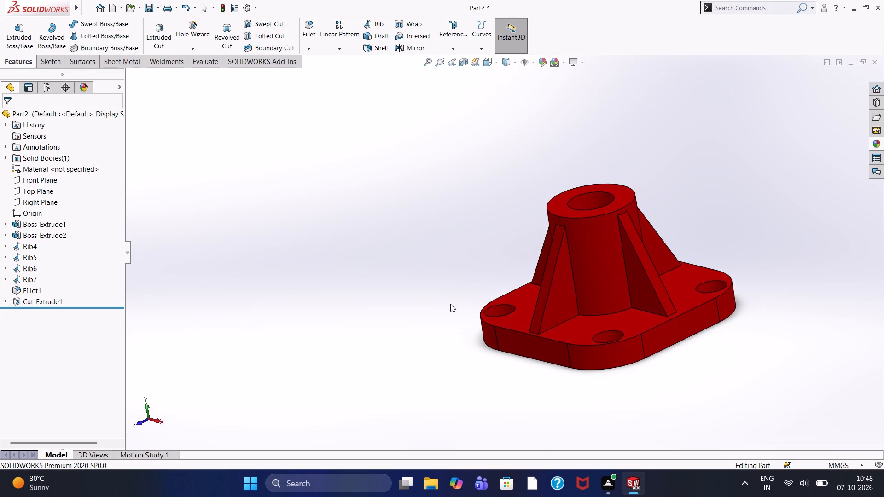
Examine the red part from an angled view and from underneath, checking the corner holes through the base plate.
scroll(450, 304, "down", 3)
scroll(450, 304, "up", 1)
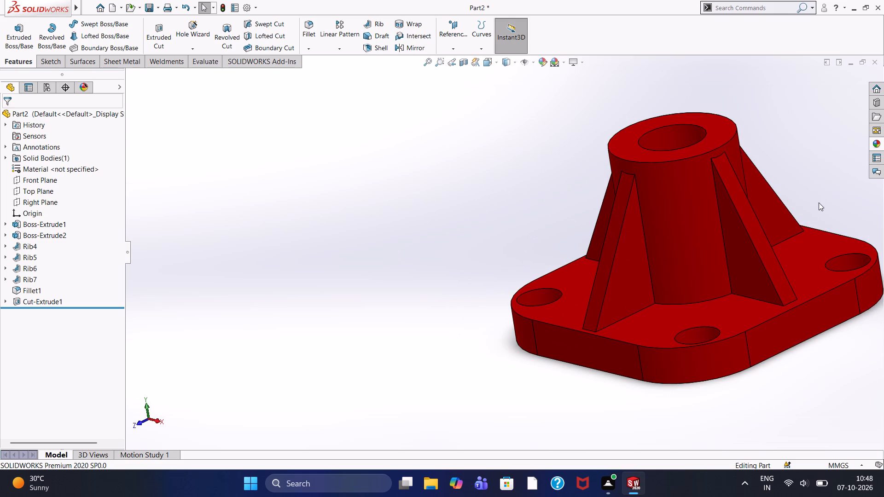
scroll(813, 207, "up", 2)
scroll(652, 235, "down", 4)
scroll(559, 266, "up", 2)
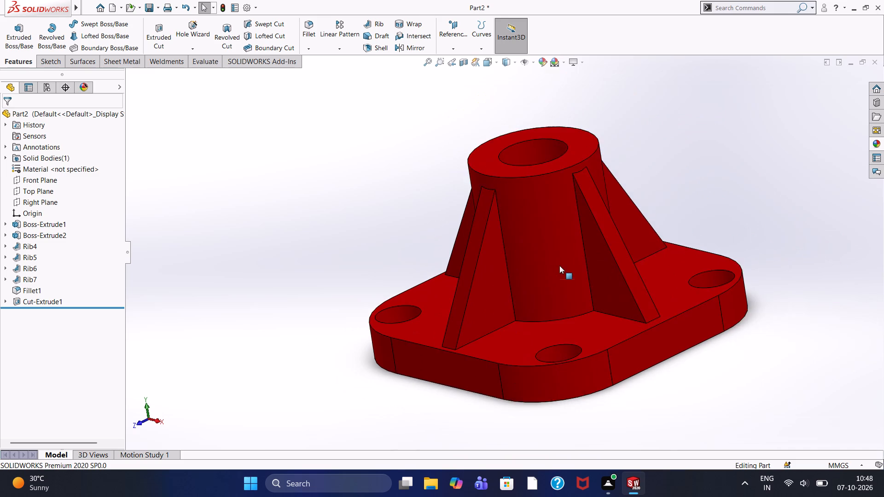
scroll(559, 266, "up", 3)
middle_click_drag(358, 359, 529, 238)
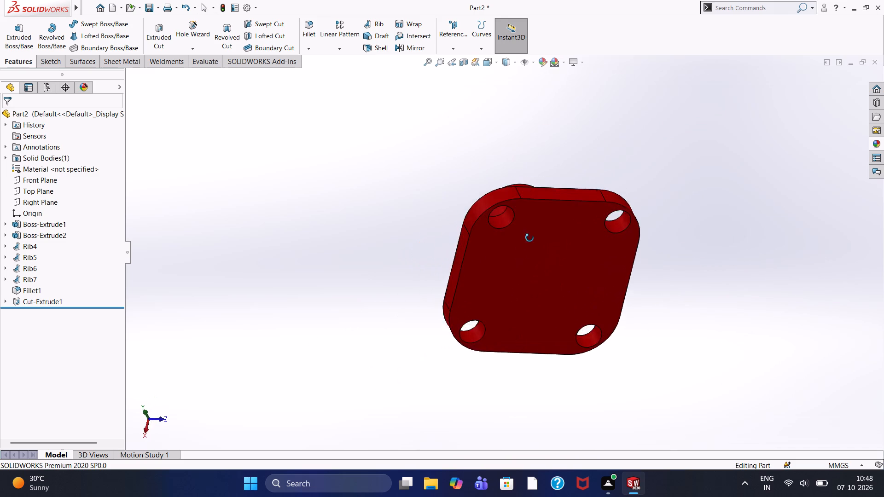
middle_click_drag(529, 238, 378, 347)
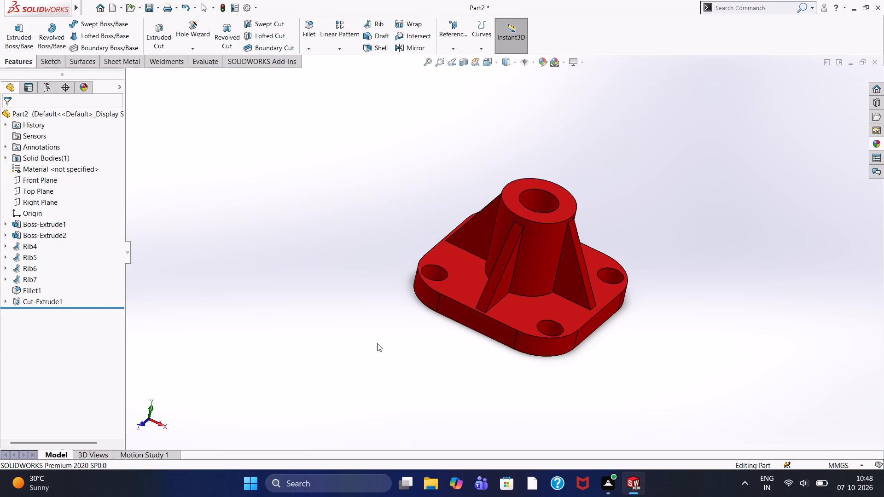
Inspect the hollow boss and its ribs at close and far range from an angled view.
scroll(518, 253, "up", 3)
scroll(518, 253, "down", 4)
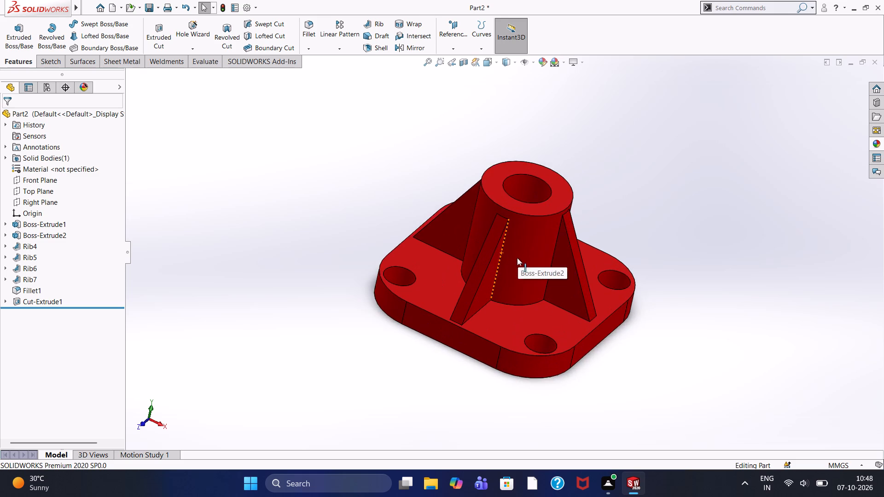
scroll(508, 265, "up", 3)
scroll(409, 278, "up", 4)
scroll(561, 301, "down", 3)
scroll(478, 214, "down", 3)
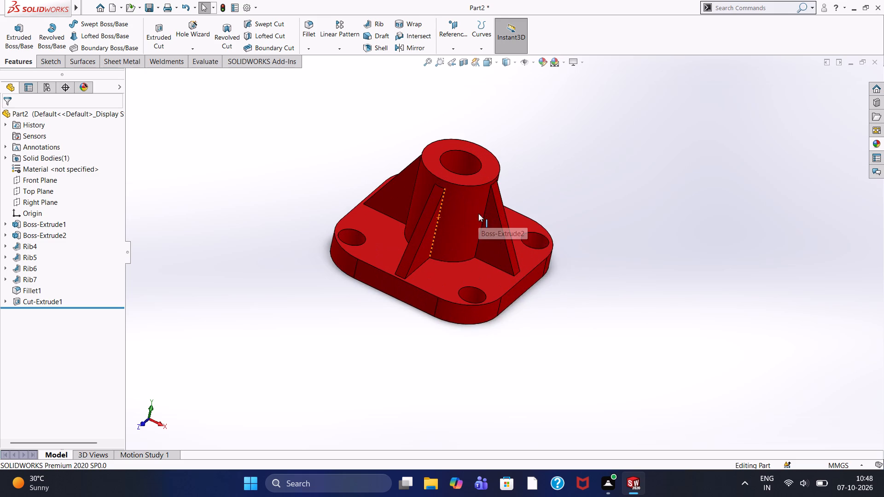
scroll(468, 214, "down", 3)
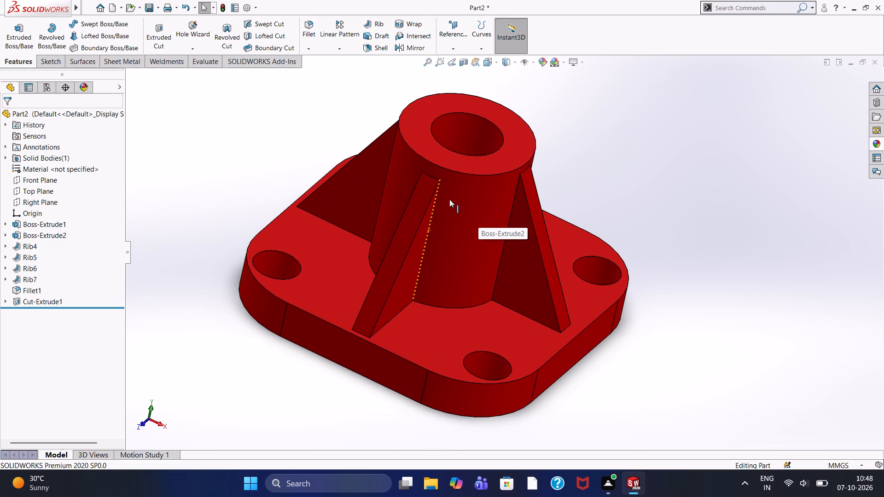
scroll(449, 199, "up", 3)
scroll(449, 199, "down", 3)
scroll(498, 250, "up", 4)
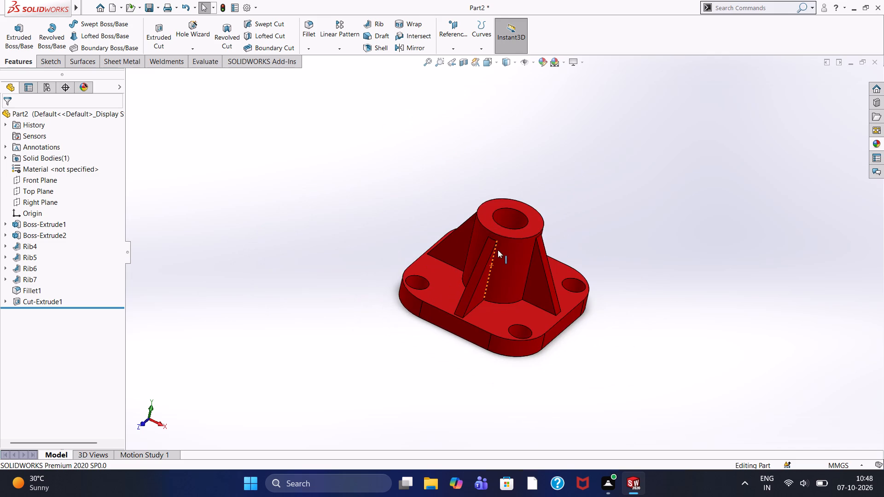
scroll(501, 261, "down", 5)
scroll(501, 261, "up", 2)
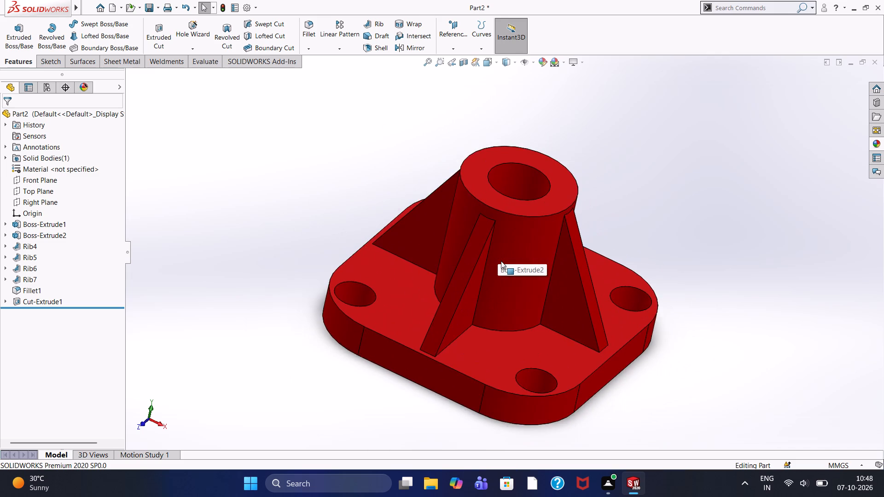
scroll(501, 261, "up", 1)
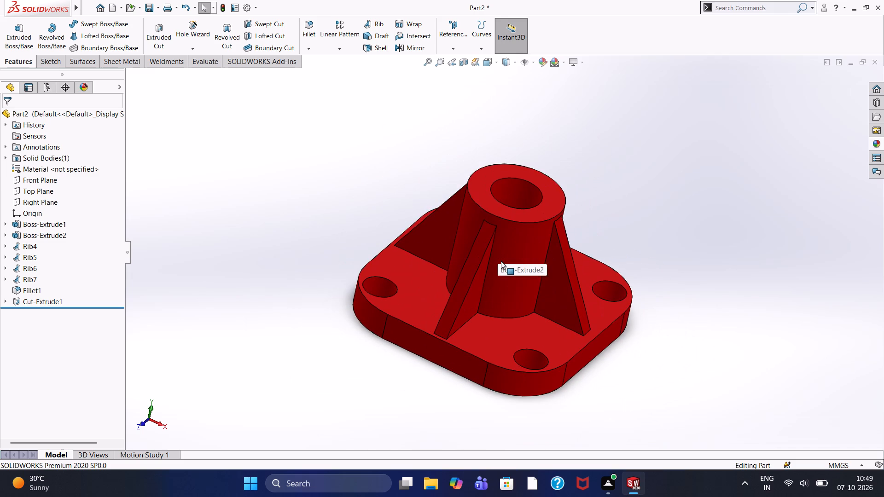
scroll(501, 258, "down", 2)
scroll(501, 259, "up", 3)
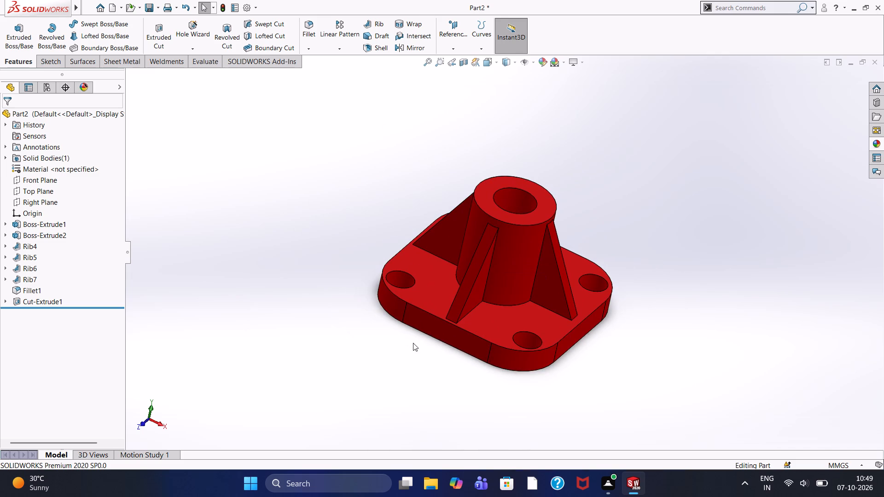
Inspect the part all around from side and tilted views, checking the sloping rib profiles against the boss.
middle_click_drag(407, 341, 321, 291)
middle_click_drag(321, 291, 341, 304)
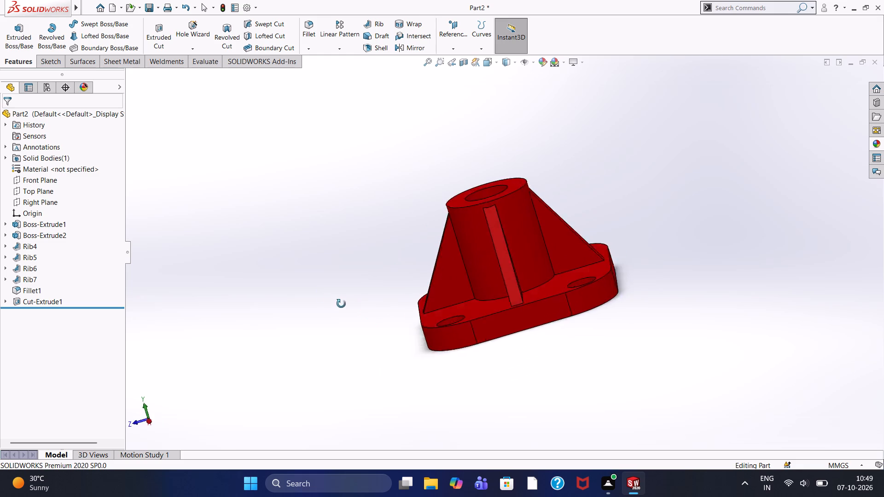
middle_click_drag(341, 304, 681, 198)
scroll(460, 156, "down", 3)
scroll(491, 154, "up", 4)
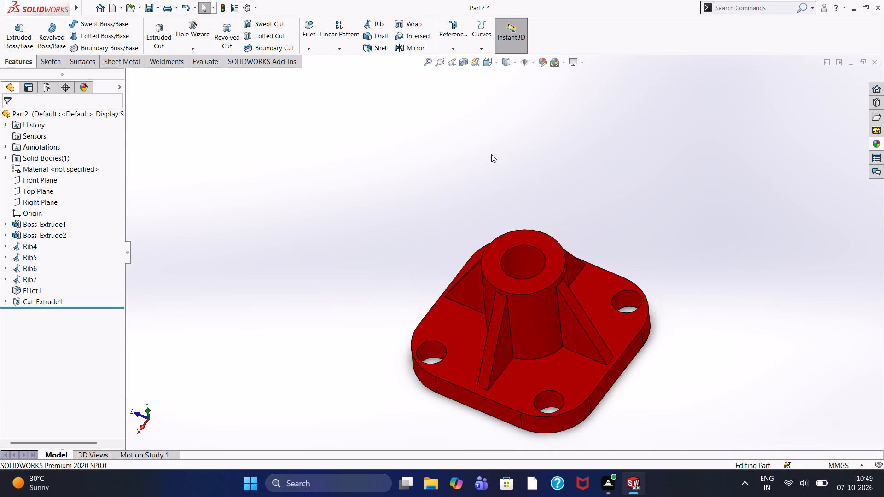
middle_click_drag(493, 165, 536, 142)
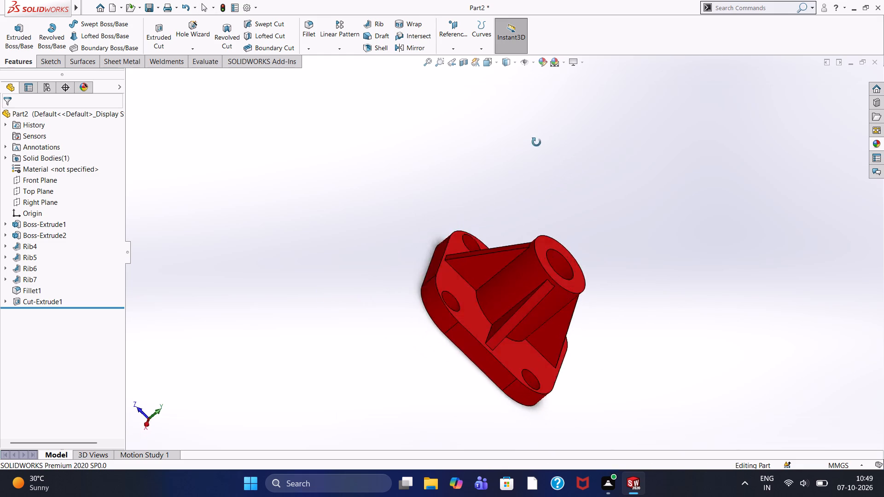
middle_click_drag(536, 142, 535, 86)
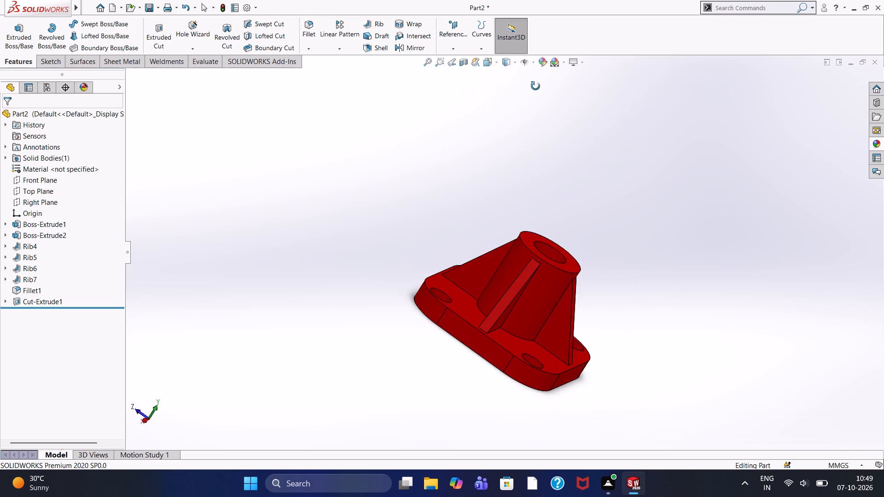
middle_click_drag(535, 86, 485, 92)
scroll(465, 202, "up", 2)
middle_click_drag(460, 200, 390, 126)
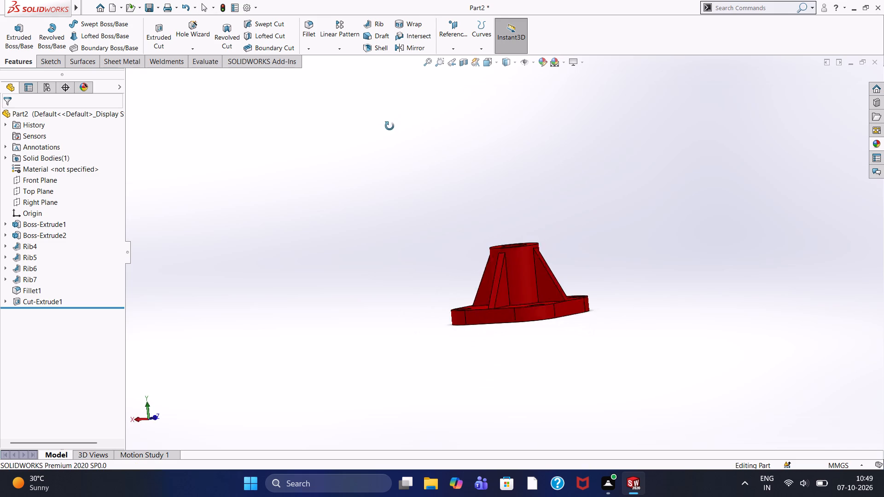
middle_click_drag(390, 126, 354, 159)
scroll(354, 159, "up", 1)
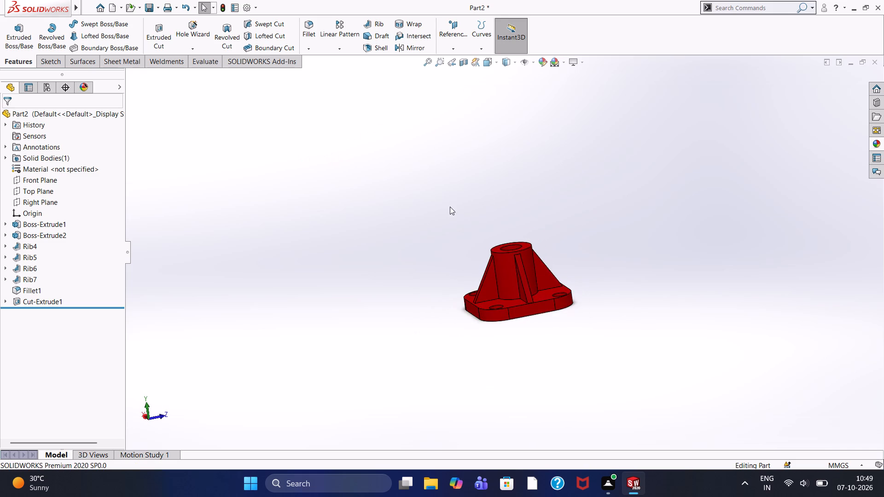
Examine the ribs, boss rim and rounded base plate edges from several low side angles.
scroll(477, 214, "down", 3)
scroll(526, 331, "up", 5)
scroll(529, 305, "down", 6)
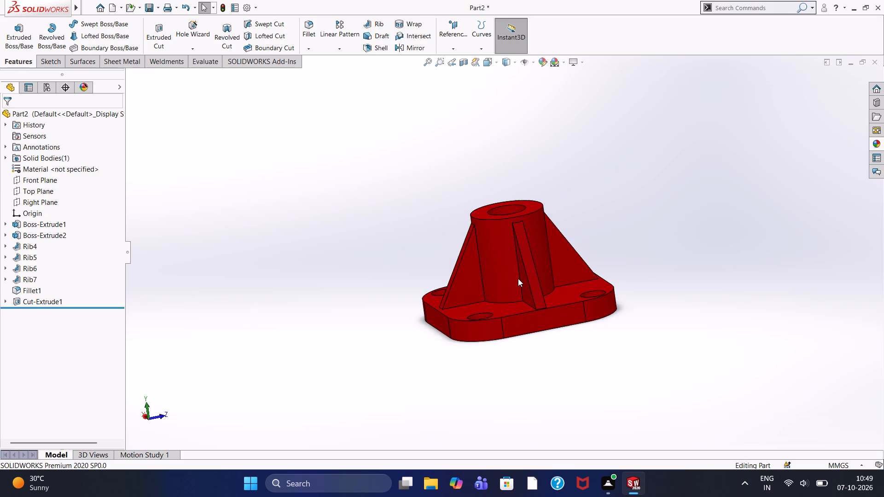
scroll(518, 278, "down", 2)
scroll(491, 277, "up", 2)
middle_click_drag(314, 269, 308, 293)
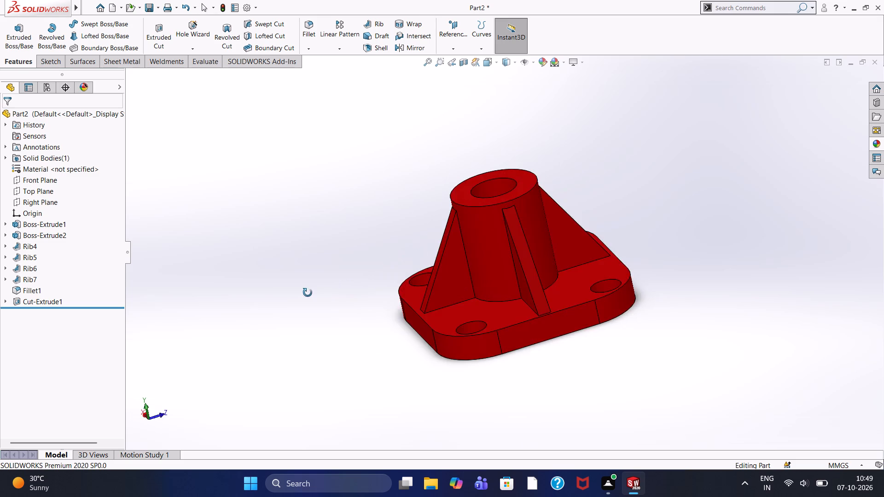
middle_click_drag(308, 293, 320, 269)
scroll(320, 269, "up", 1)
scroll(384, 276, "down", 2)
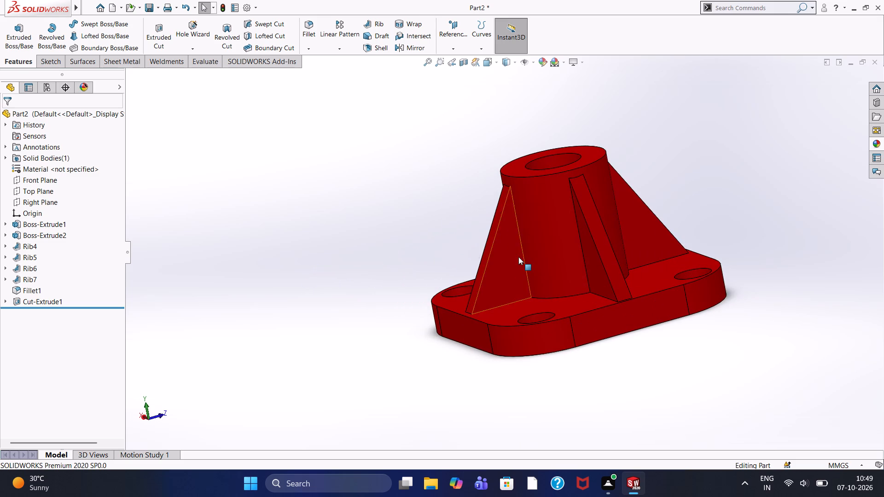
scroll(518, 257, "up", 2)
scroll(518, 257, "down", 3)
middle_click_drag(407, 236, 436, 247)
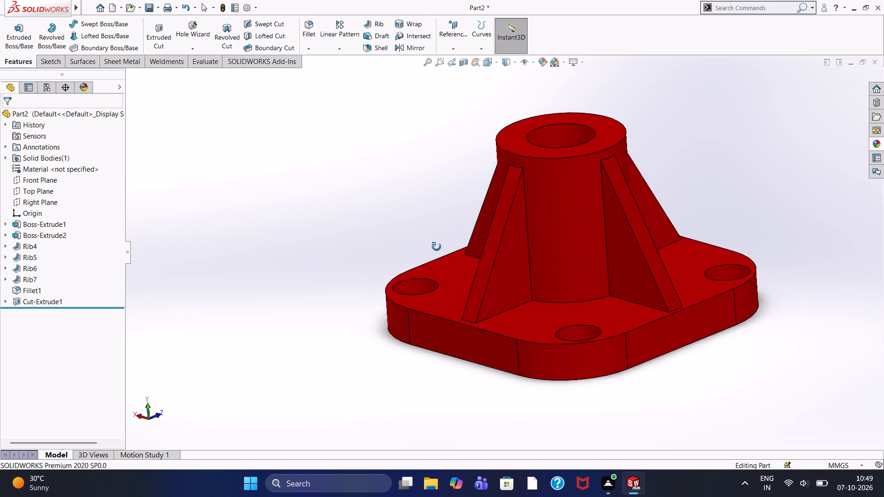
middle_click_drag(436, 247, 691, 337)
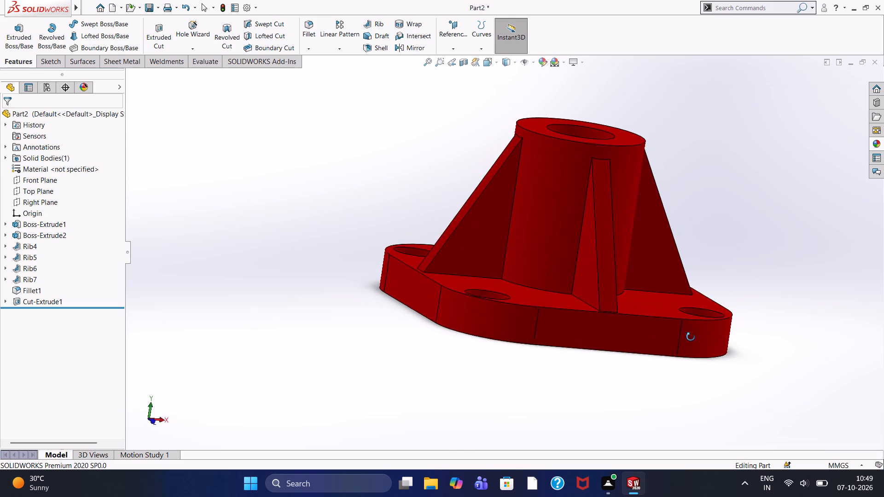
middle_click_drag(691, 337, 708, 347)
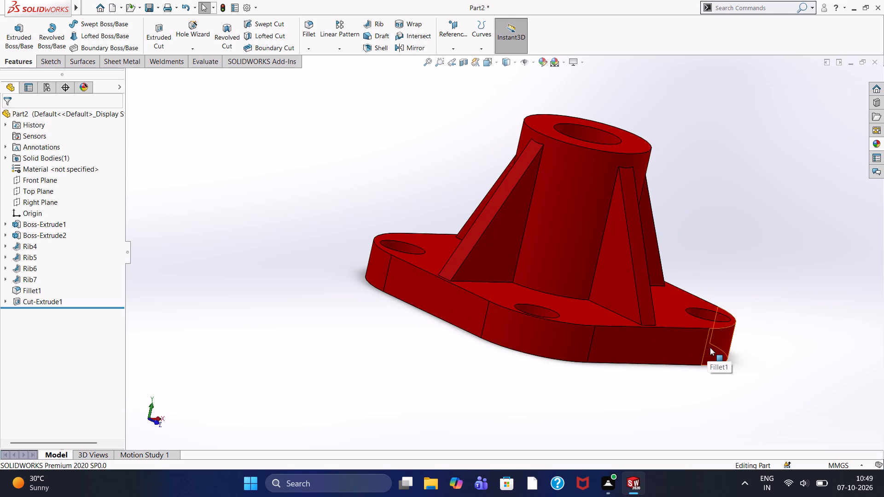
Check a rounded corner and its hole up close, and view the whole part from above.
scroll(713, 336, "down", 2)
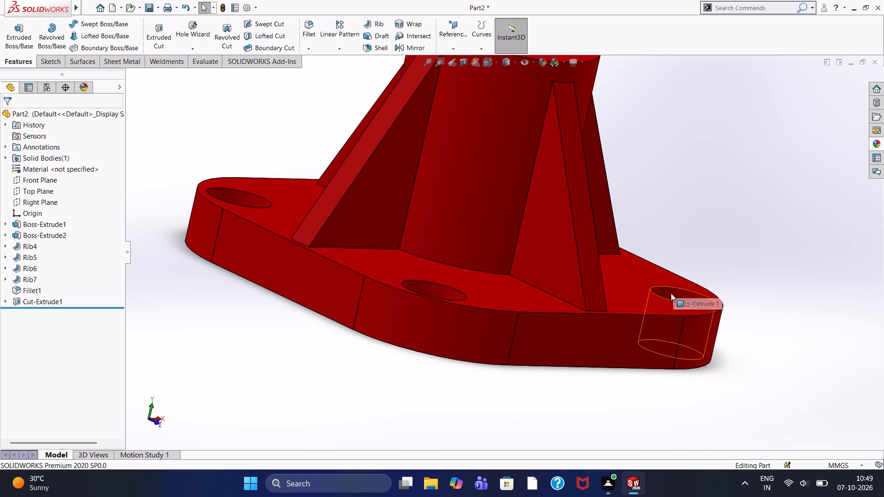
scroll(622, 254, "up", 3)
middle_click_drag(355, 165, 367, 230)
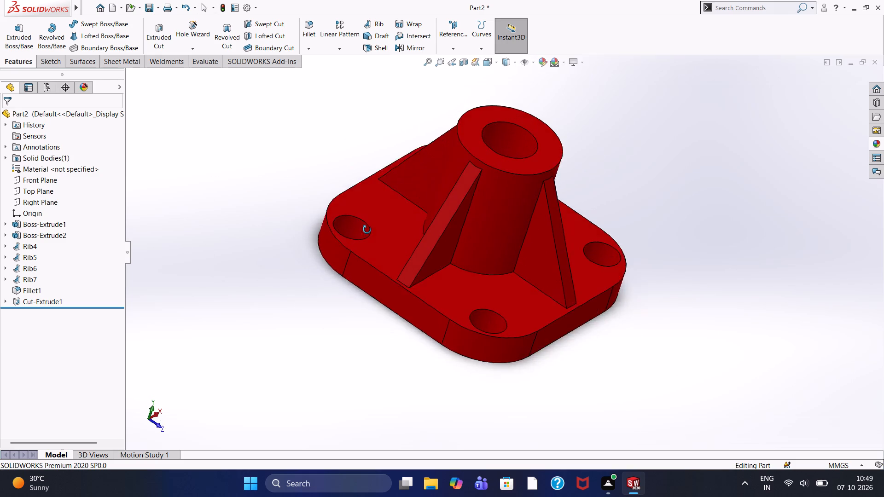
middle_click_drag(367, 230, 320, 245)
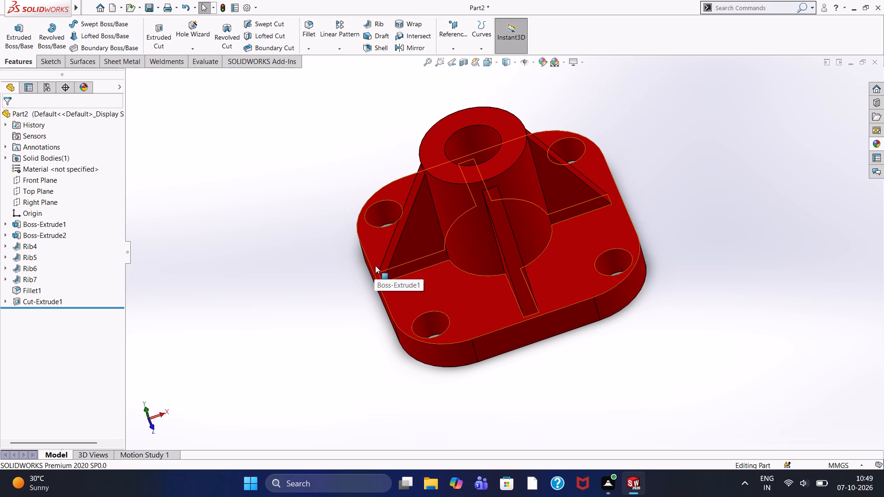
scroll(375, 266, "down", 2)
scroll(375, 266, "up", 5)
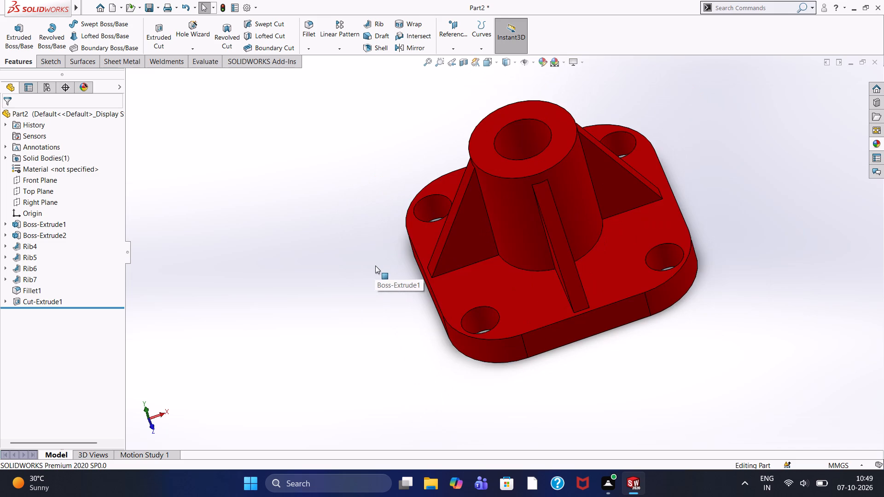
scroll(375, 266, "up", 2)
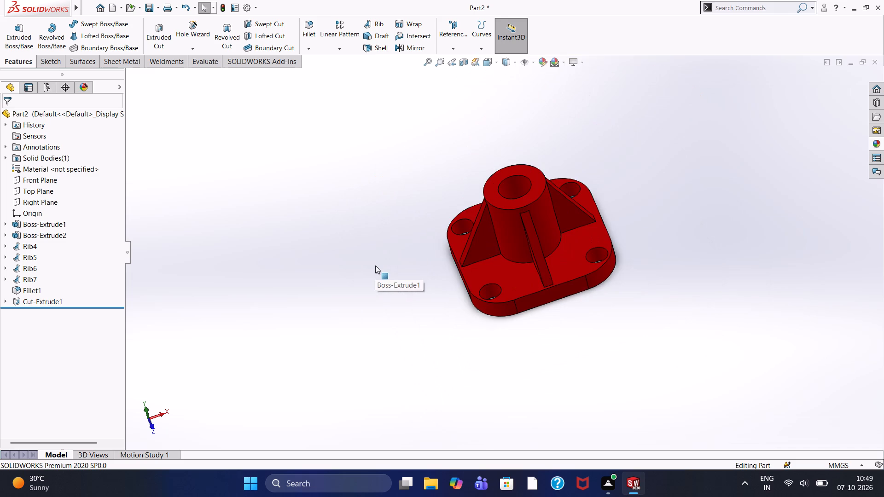
scroll(375, 266, "up", 2)
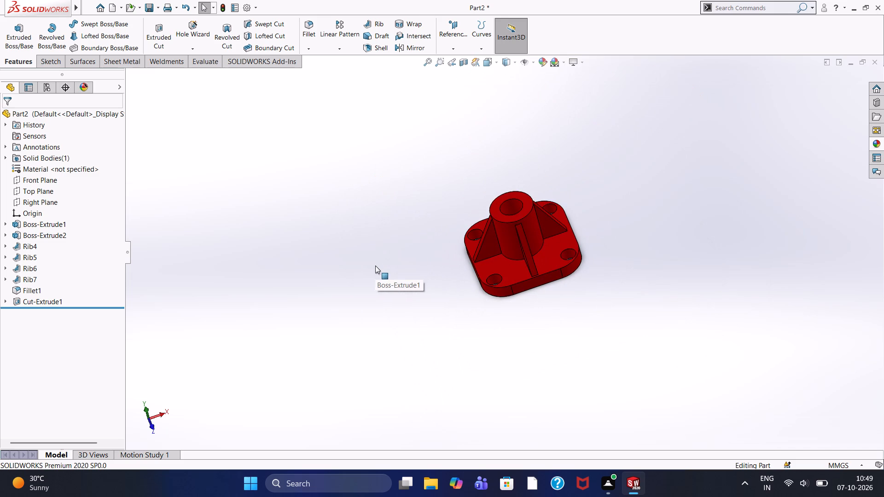
Examine the boss bore, ribs and corner holes from a raised view and a lower angled view.
scroll(521, 230, "down", 3)
scroll(523, 231, "up", 4)
scroll(506, 226, "down", 7)
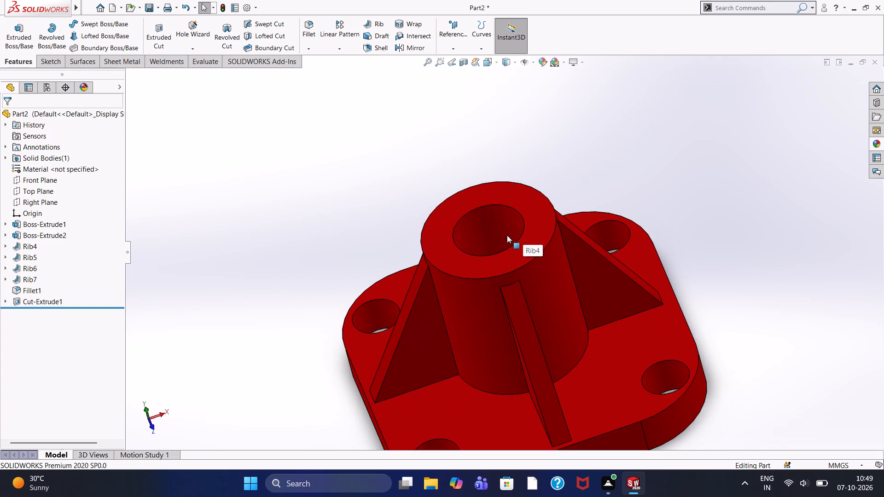
scroll(512, 261, "down", 1)
scroll(512, 261, "up", 6)
scroll(514, 344, "down", 4)
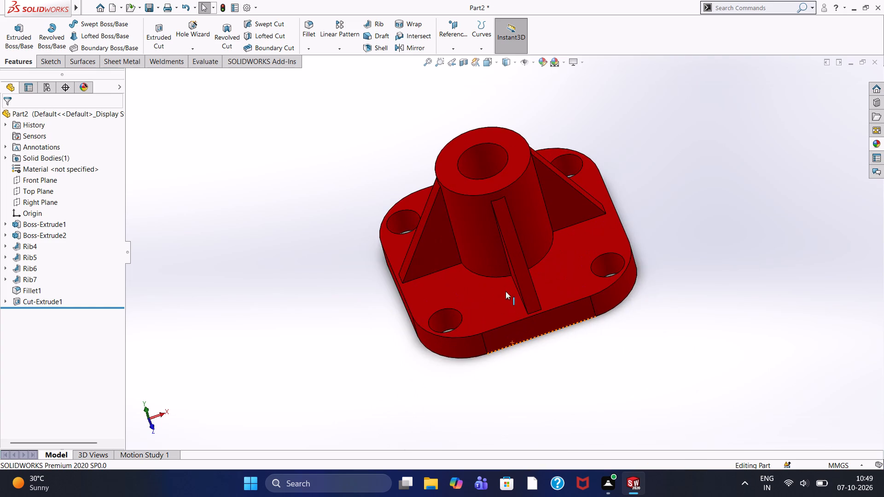
scroll(509, 247, "up", 2)
scroll(499, 208, "down", 7)
scroll(499, 208, "up", 5)
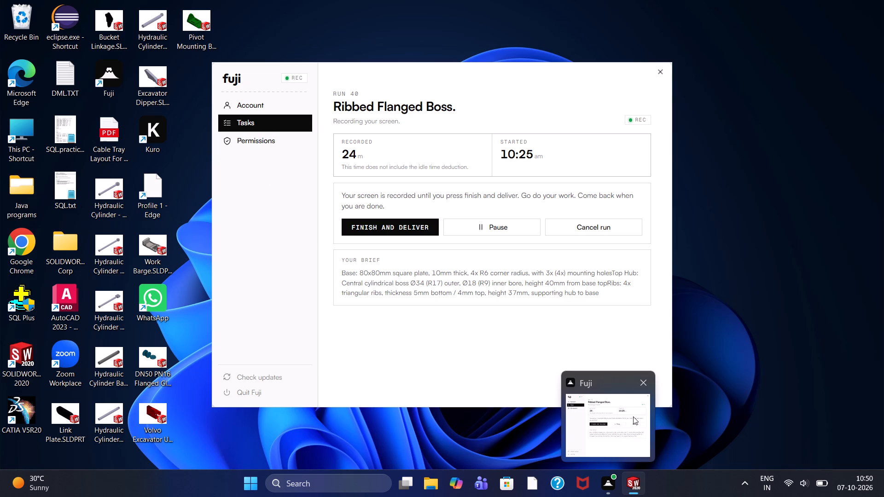
scroll(513, 243, "down", 4)
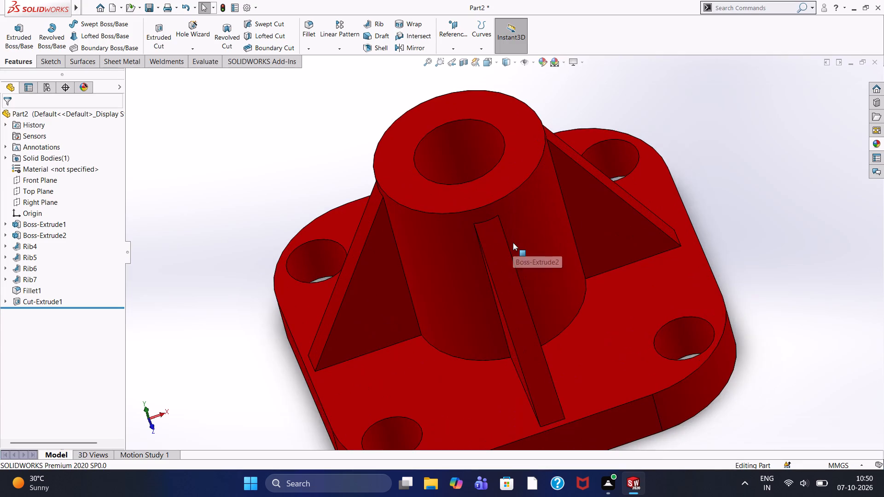
scroll(513, 243, "up", 7)
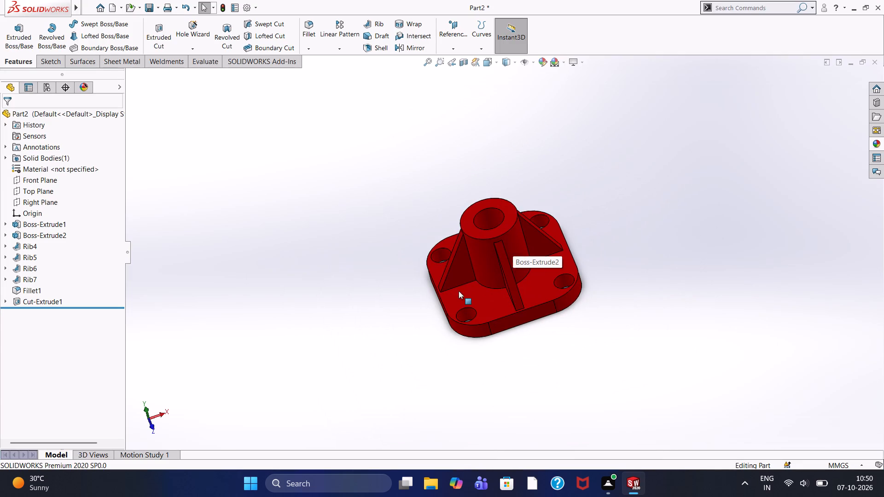
middle_click_drag(409, 295, 426, 267)
scroll(589, 240, "down", 4)
scroll(499, 246, "up", 3)
middle_click_drag(353, 273, 367, 302)
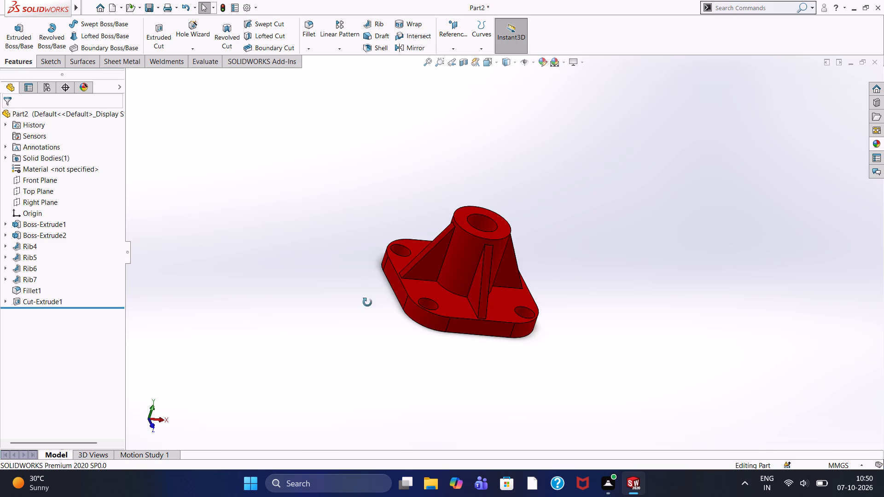
Inspect the boss, sloping ribs and corner holes from several tilted angles around the part.
middle_click_drag(367, 302, 401, 301)
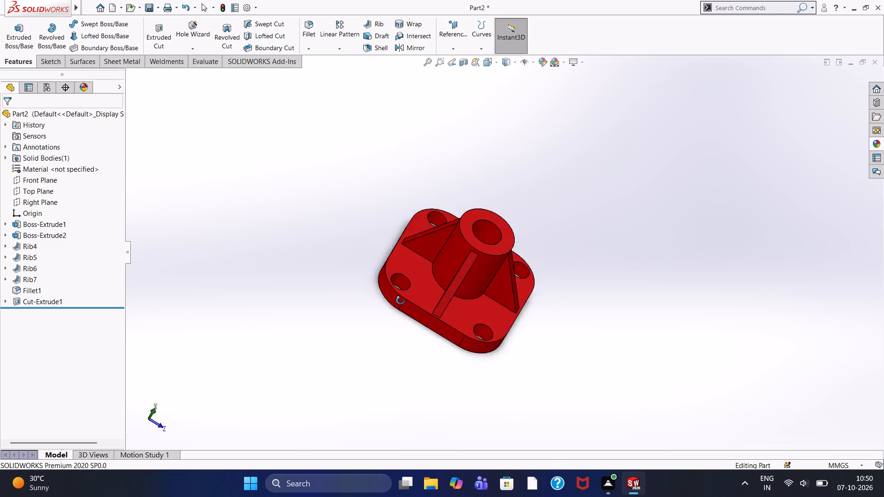
middle_click_drag(401, 301, 349, 222)
scroll(475, 197, "down", 1)
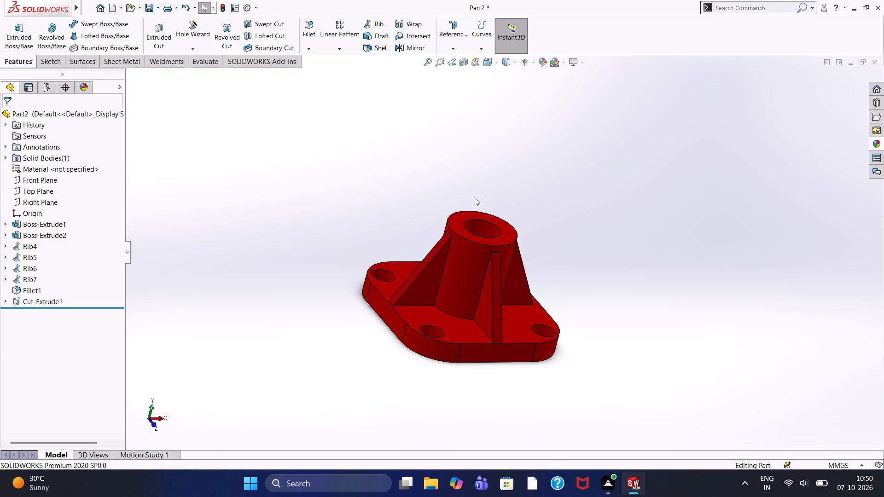
middle_click_drag(440, 165, 383, 225)
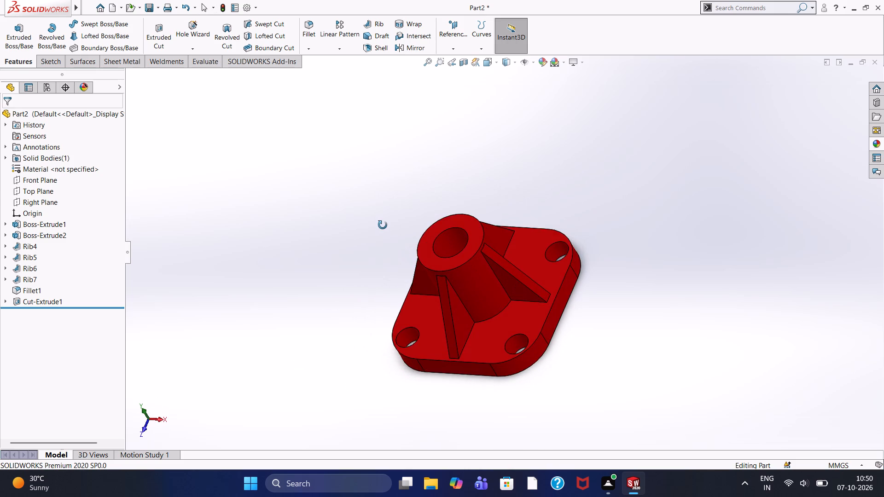
middle_click_drag(383, 225, 383, 223)
middle_click(383, 223)
scroll(383, 223, "down", 2)
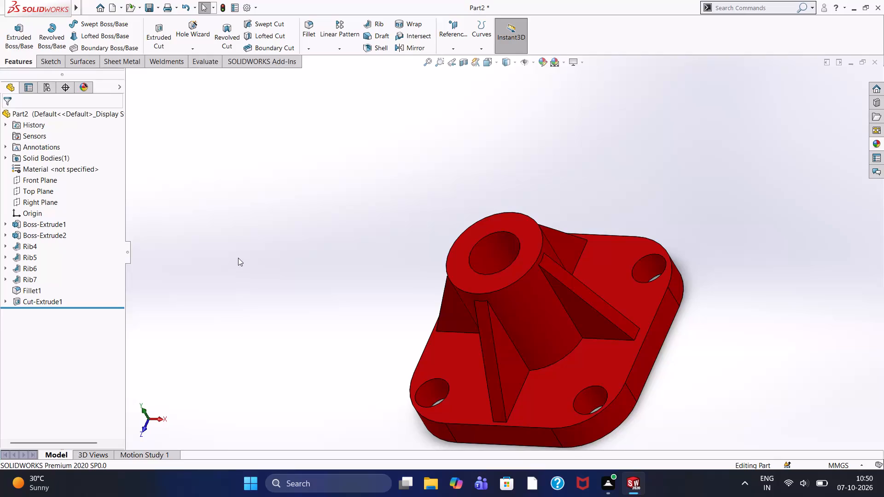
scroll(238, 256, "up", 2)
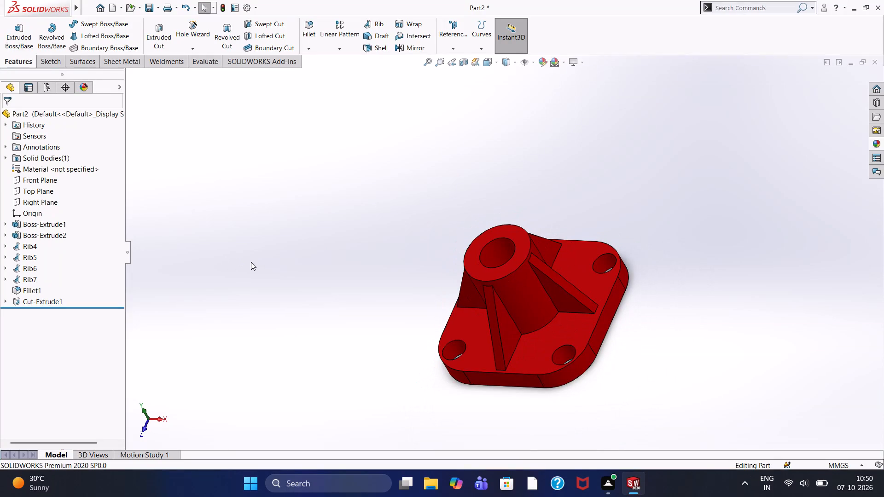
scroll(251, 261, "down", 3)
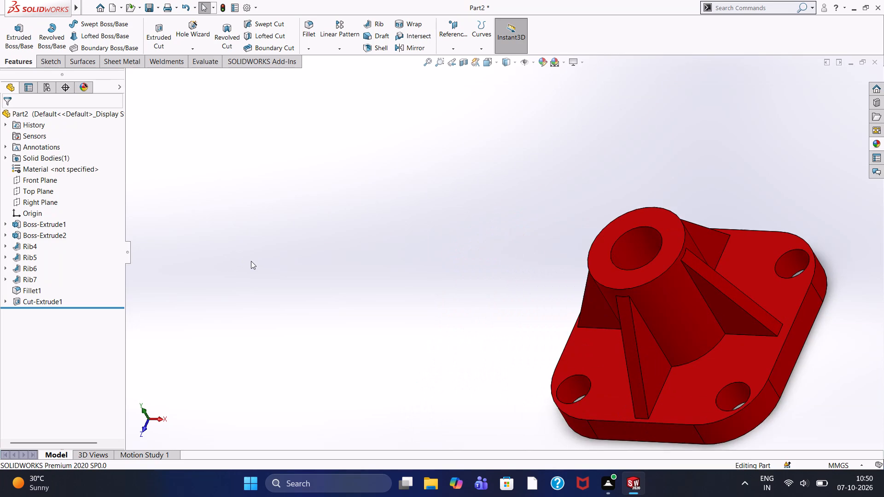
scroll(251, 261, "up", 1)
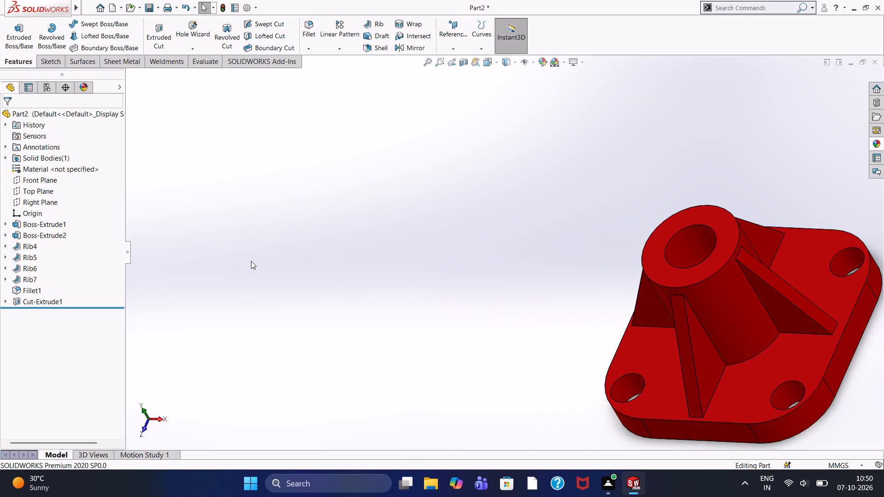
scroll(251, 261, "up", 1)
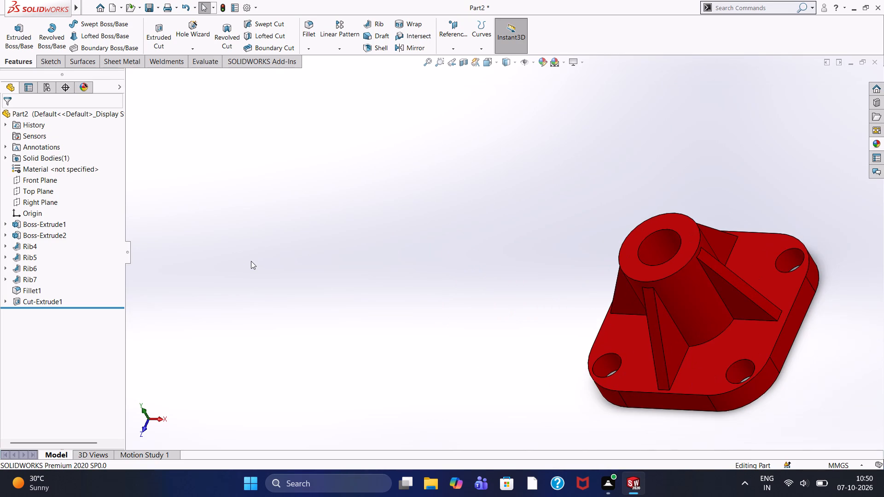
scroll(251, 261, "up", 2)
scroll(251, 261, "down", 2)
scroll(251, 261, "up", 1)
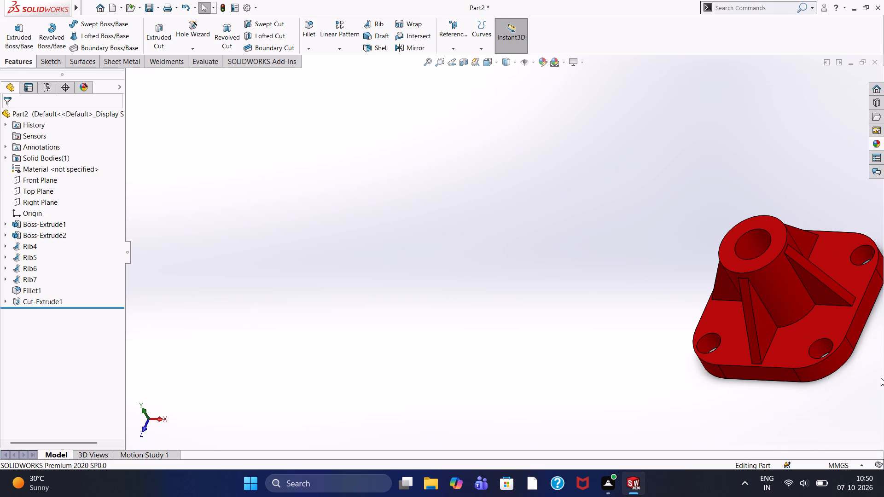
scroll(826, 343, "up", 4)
Examine the front rib, boss rim and four corner holes from a raised front view.
scroll(666, 294, "down", 4)
scroll(625, 251, "down", 3)
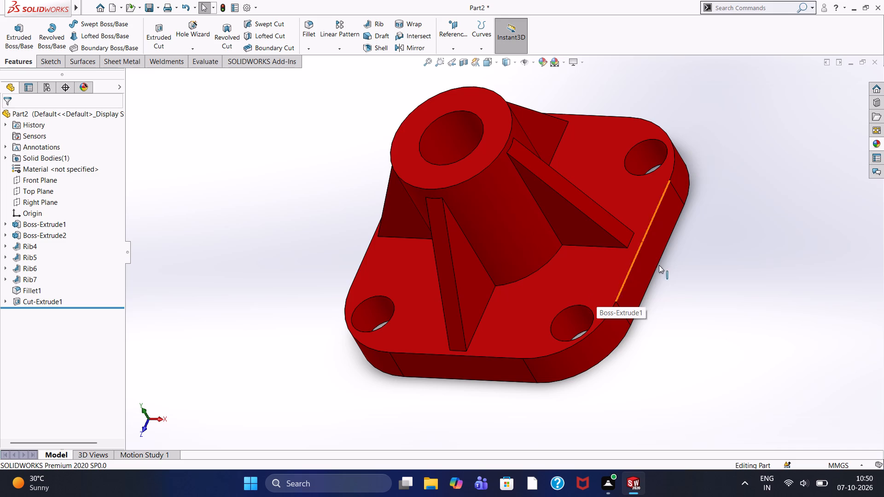
middle_click_drag(690, 275, 712, 291)
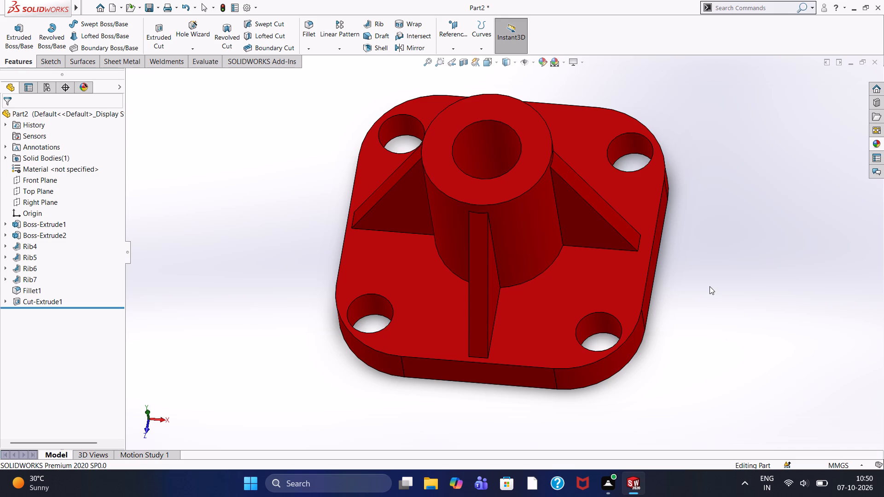
scroll(710, 286, "down", 2)
scroll(710, 286, "up", 1)
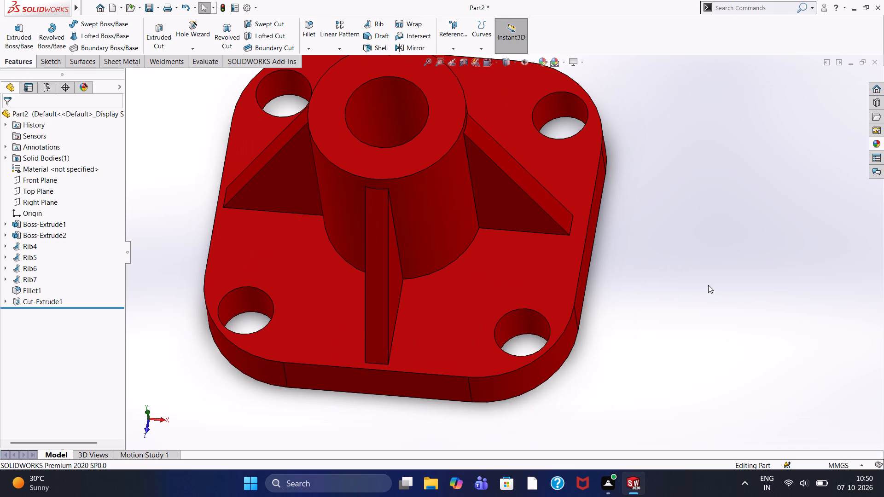
scroll(708, 284, "down", 1)
scroll(708, 284, "up", 2)
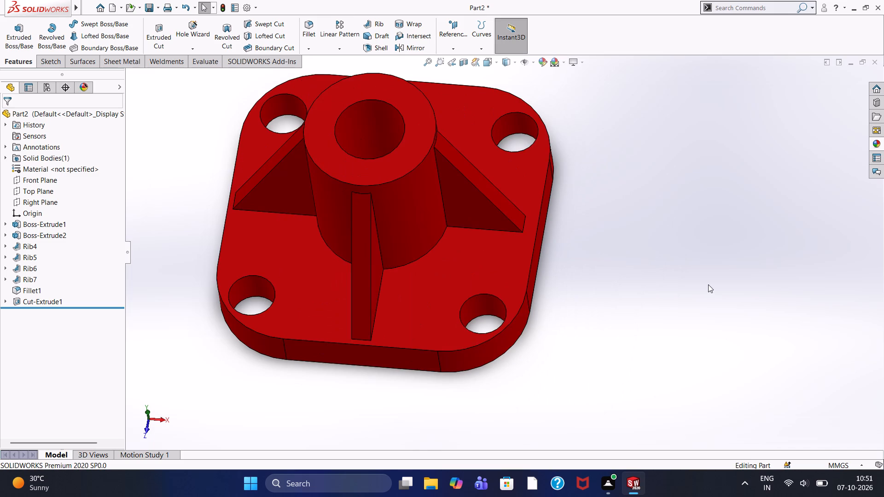
scroll(708, 284, "down", 2)
scroll(708, 284, "up", 2)
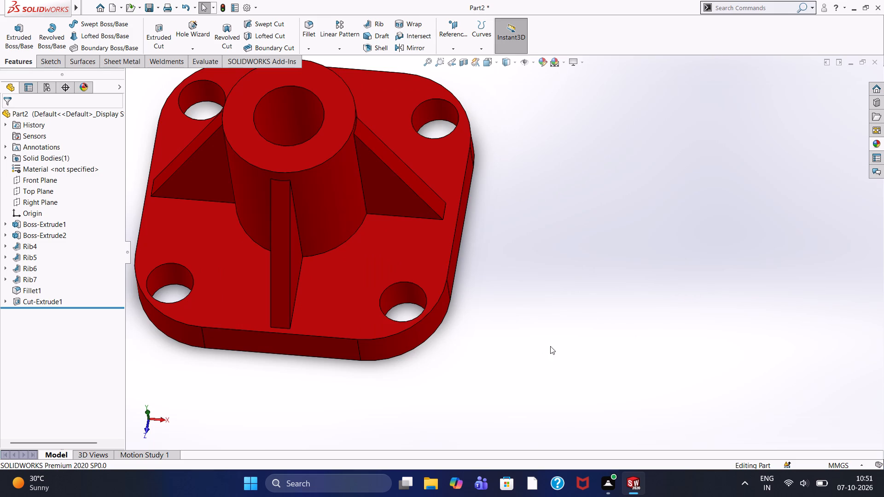
scroll(598, 327, "down", 1)
scroll(441, 337, "up", 3)
scroll(410, 235, "up", 1)
scroll(410, 234, "down", 2)
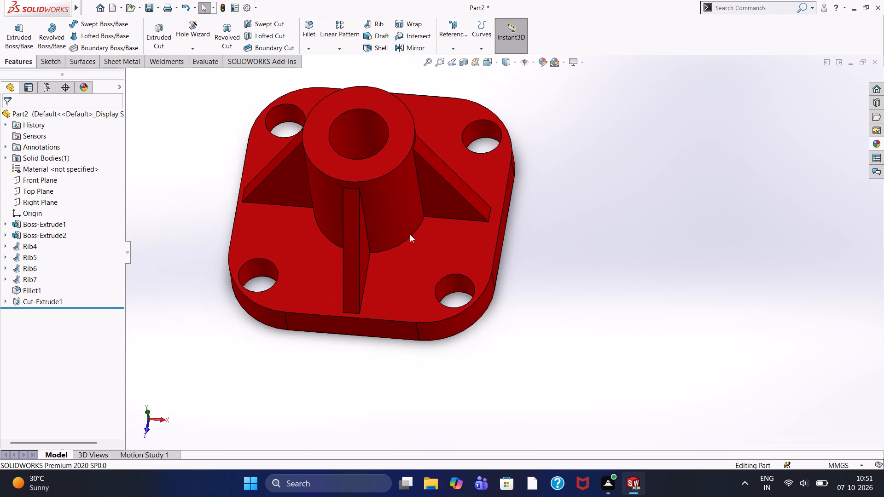
scroll(410, 234, "up", 2)
scroll(410, 234, "down", 1)
scroll(410, 234, "up", 1)
scroll(410, 234, "down", 1)
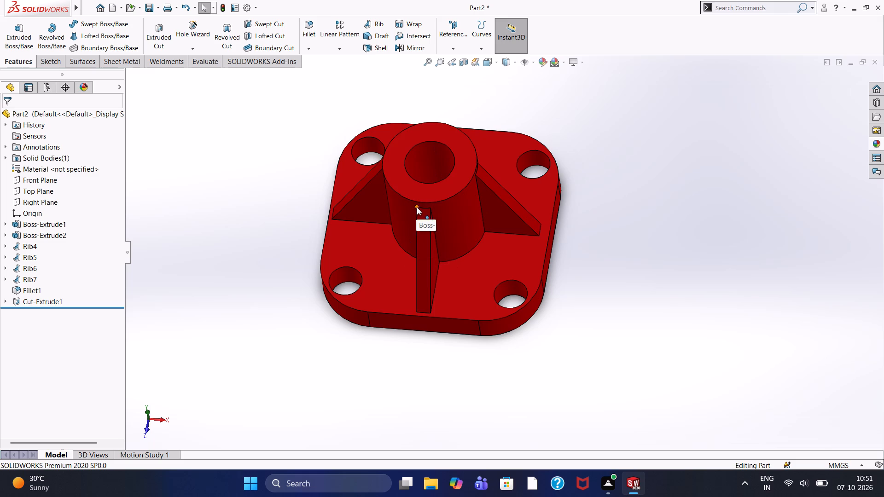
View the part from nearly straight above, checking the layout of the four ribs and corner holes around the boss.
middle_click_drag(301, 196, 300, 223)
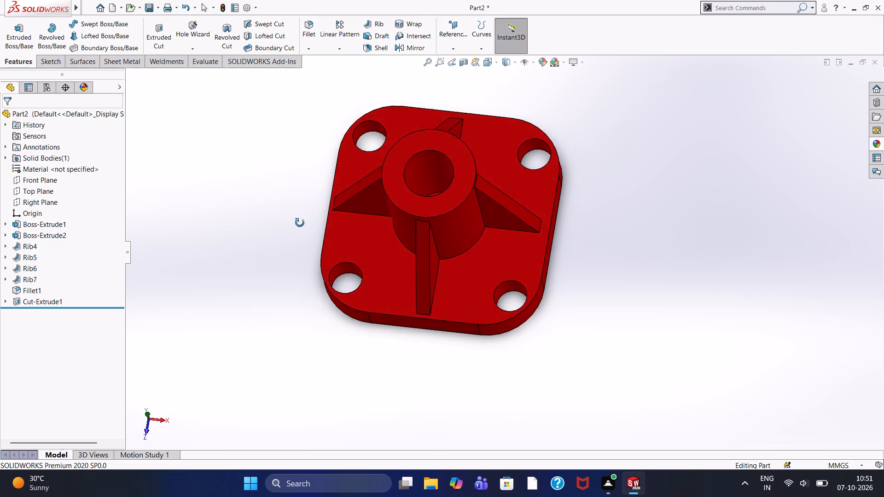
middle_click_drag(300, 223, 293, 260)
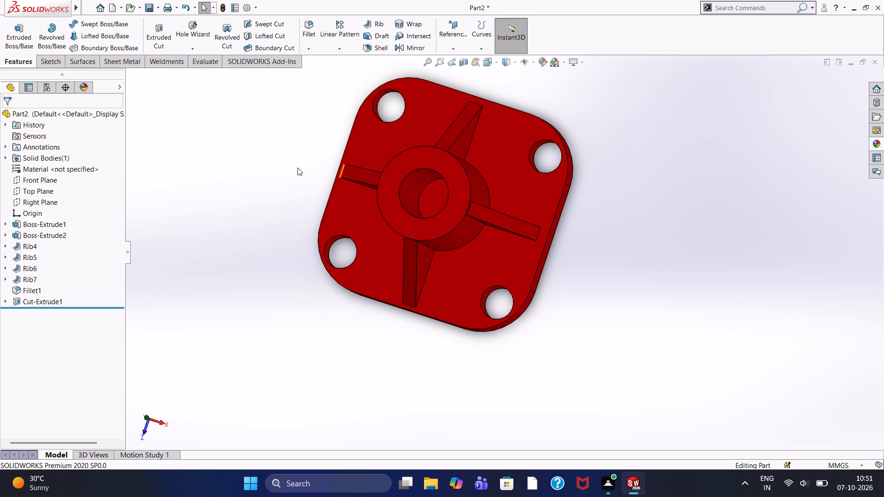
middle_click_drag(297, 168, 302, 168)
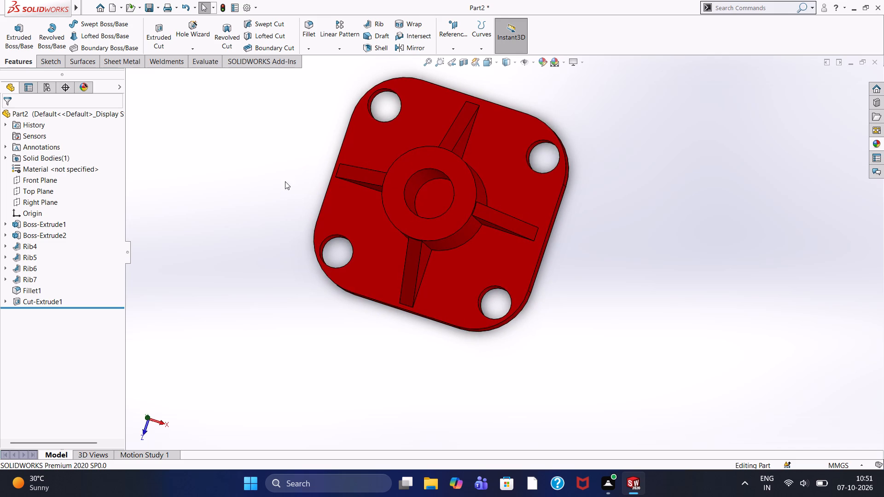
scroll(42, 496, "down", 1)
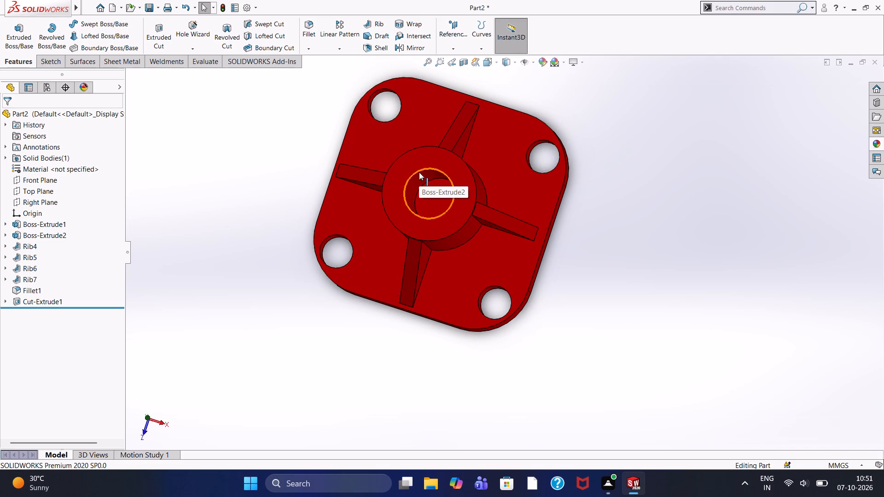
scroll(419, 172, "down", 3)
scroll(425, 189, "up", 9)
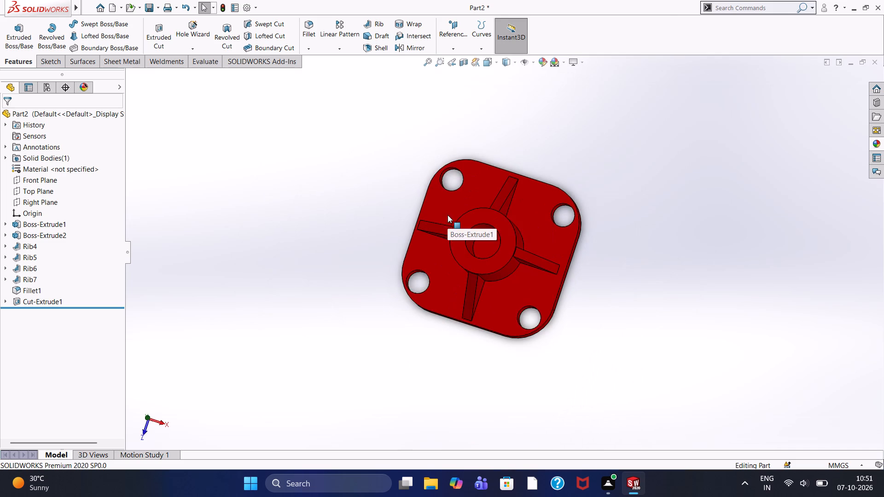
middle_click_drag(307, 257, 305, 234)
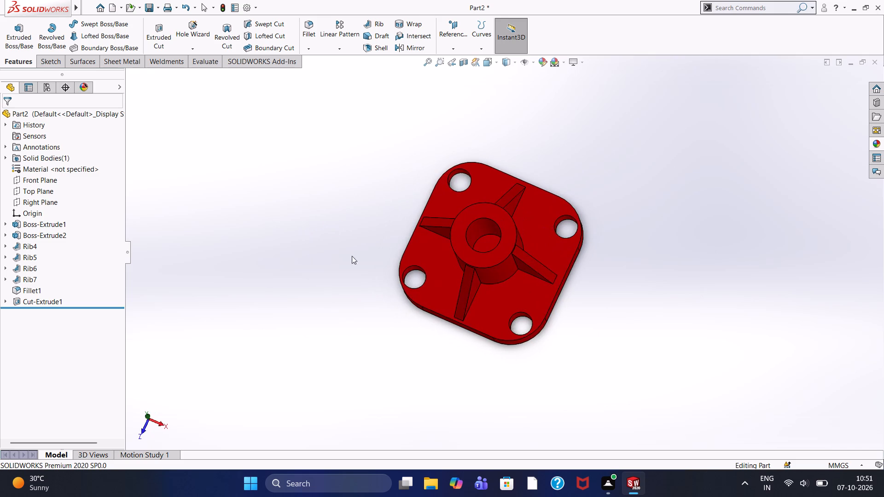
Check the boss's top face and its junctions with the ribs up close from above.
scroll(469, 233, "down", 5)
scroll(480, 232, "up", 3)
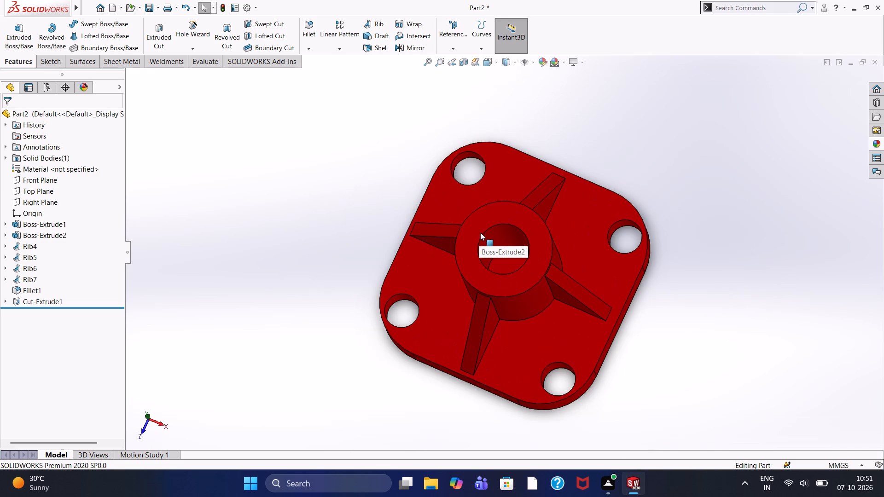
scroll(363, 238, "up", 1)
scroll(500, 312, "down", 4)
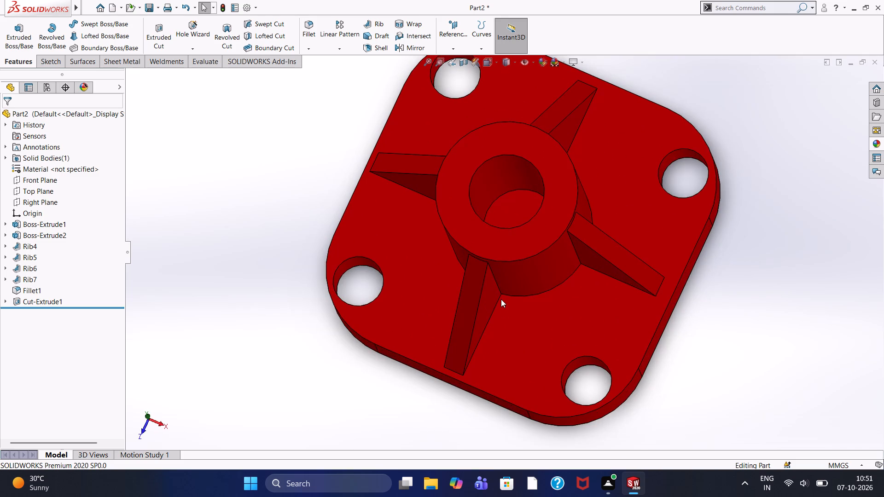
scroll(501, 299, "up", 1)
scroll(497, 260, "up", 3)
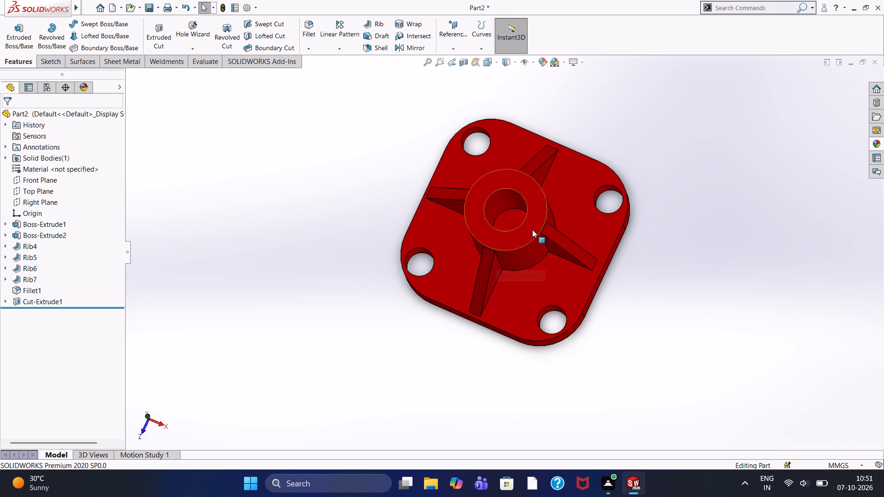
scroll(505, 203, "down", 5)
scroll(500, 227, "up", 2)
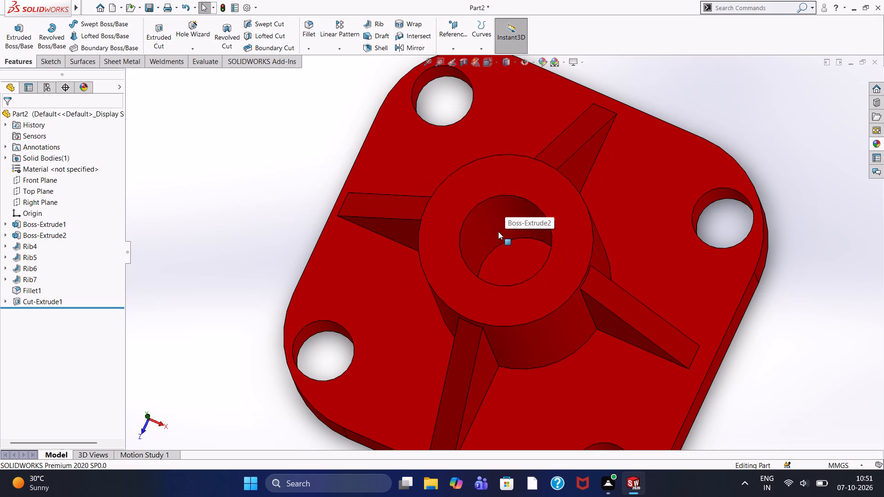
scroll(498, 231, "down", 1)
scroll(498, 231, "up", 5)
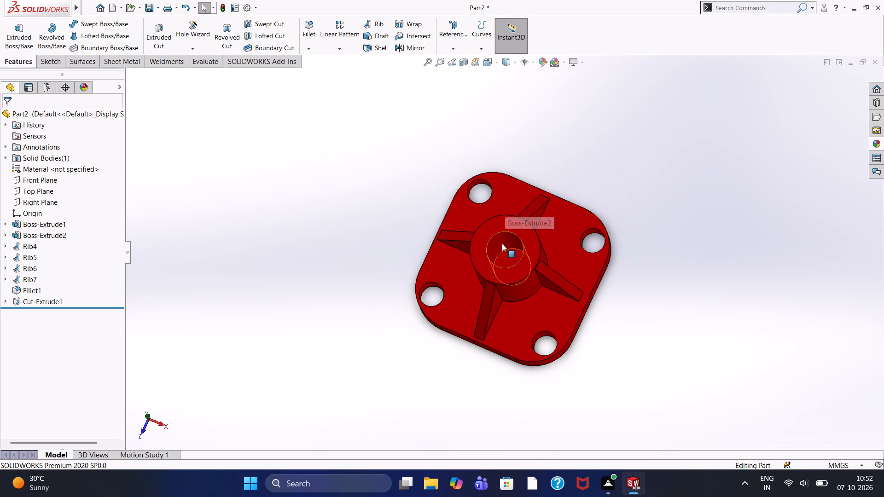
Examine the inside of the boss bore up close, and view the whole part again from above.
scroll(501, 243, "down", 9)
scroll(505, 247, "up", 3)
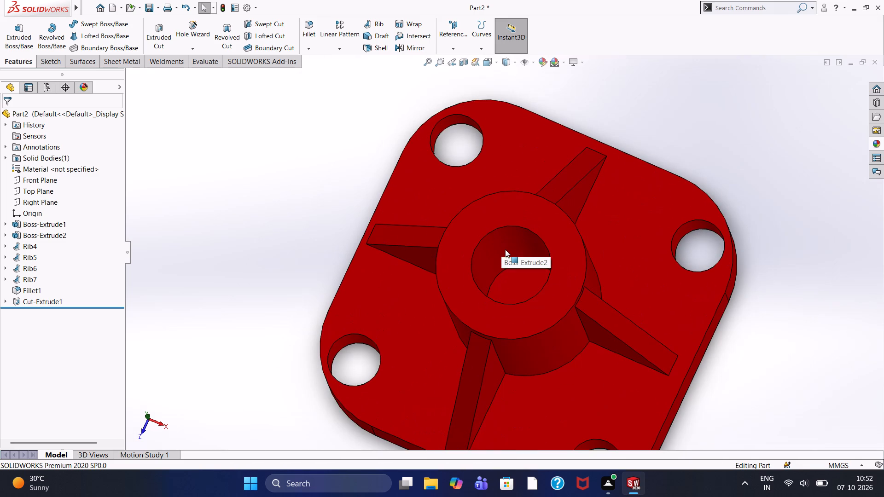
scroll(505, 249, "up", 3)
scroll(505, 249, "down", 3)
scroll(505, 250, "up", 1)
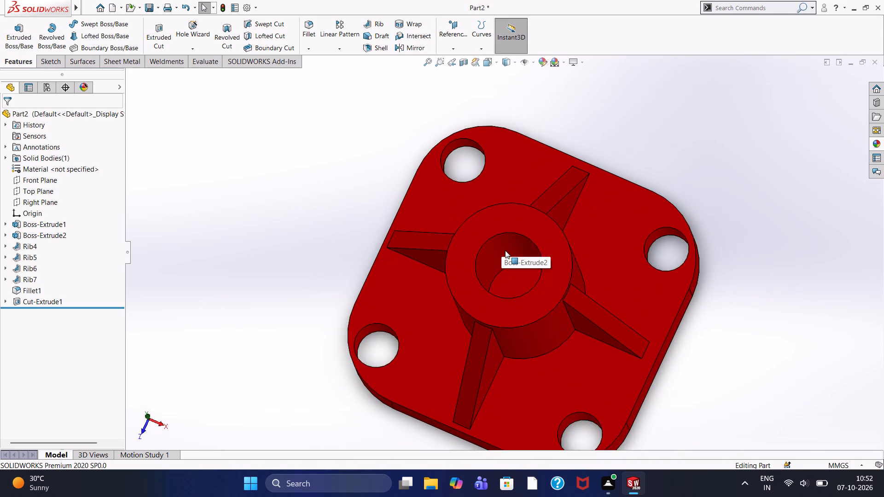
scroll(505, 250, "down", 3)
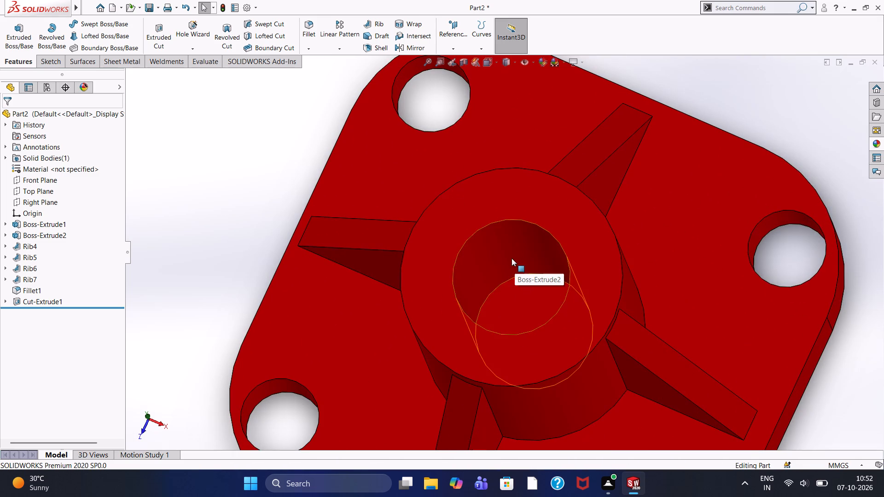
scroll(506, 254, "down", 6)
scroll(506, 254, "up", 4)
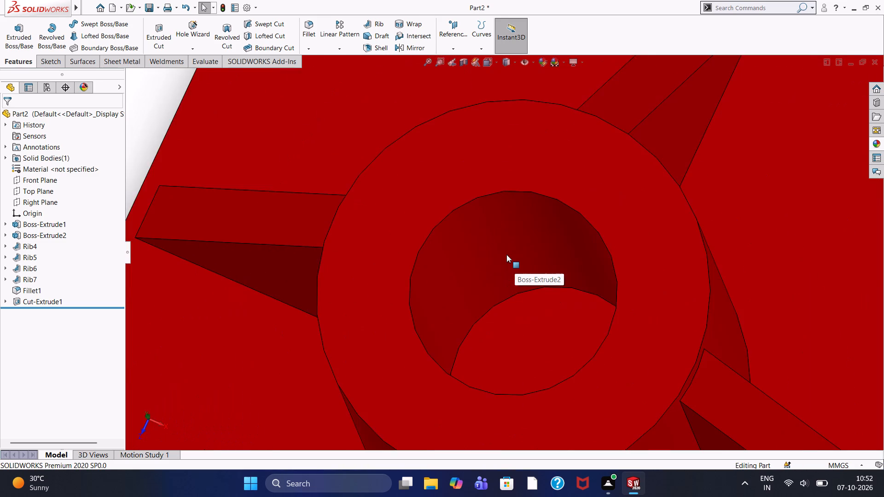
scroll(506, 254, "up", 1)
scroll(506, 254, "down", 1)
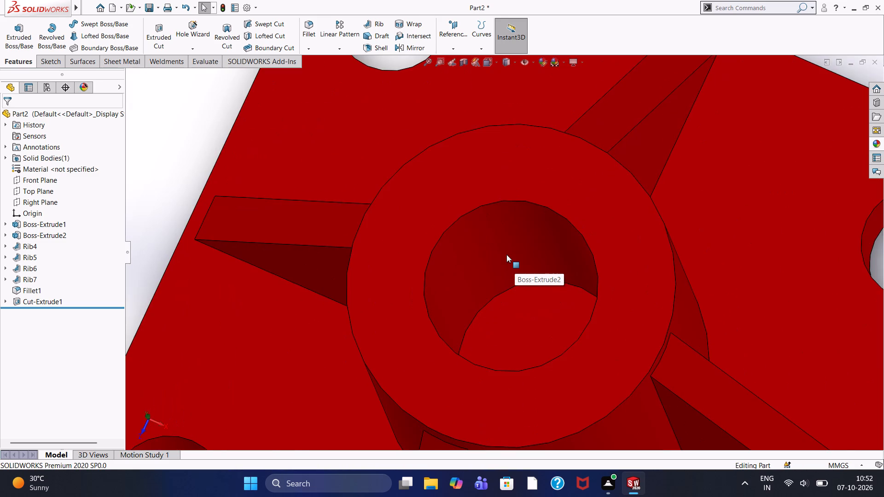
scroll(506, 254, "up", 2)
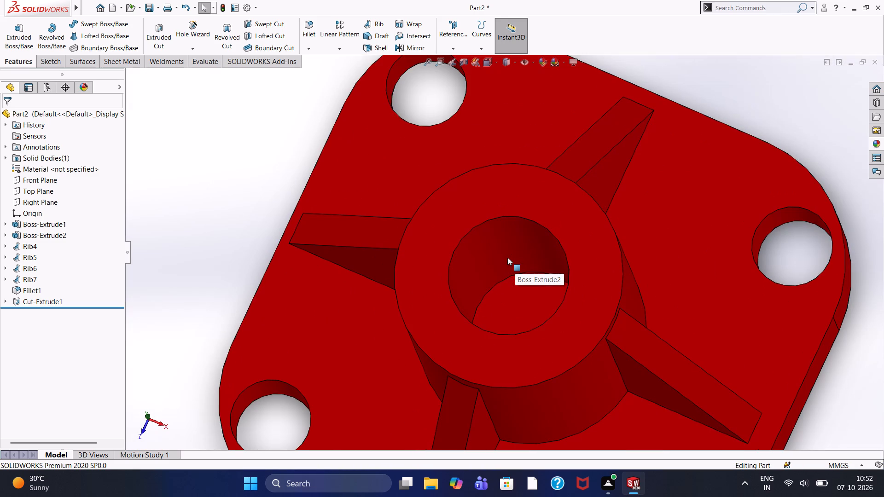
scroll(519, 250, "down", 5)
scroll(514, 248, "up", 8)
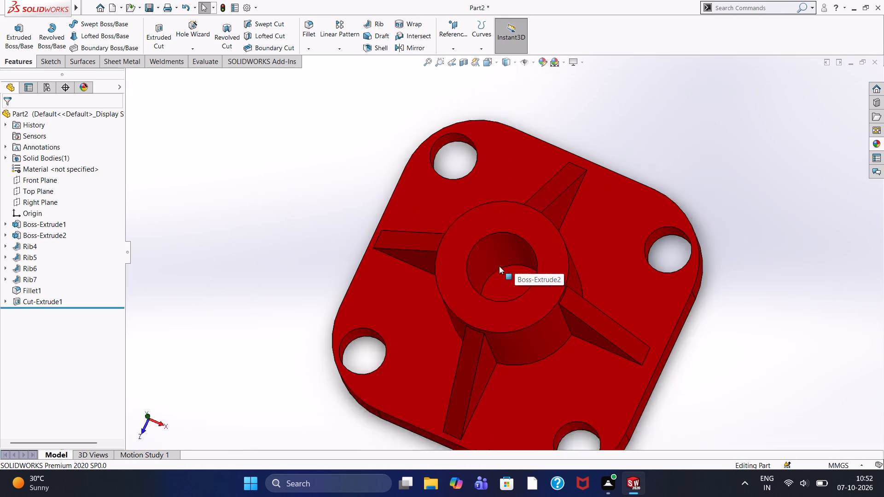
scroll(499, 266, "up", 2)
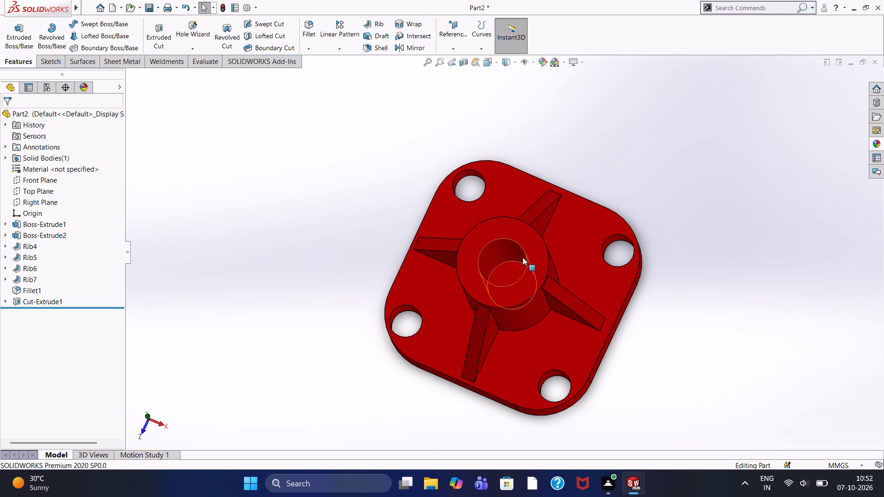
Examine the inner wall and floor of the boss bore up close from above.
scroll(500, 249, "down", 13)
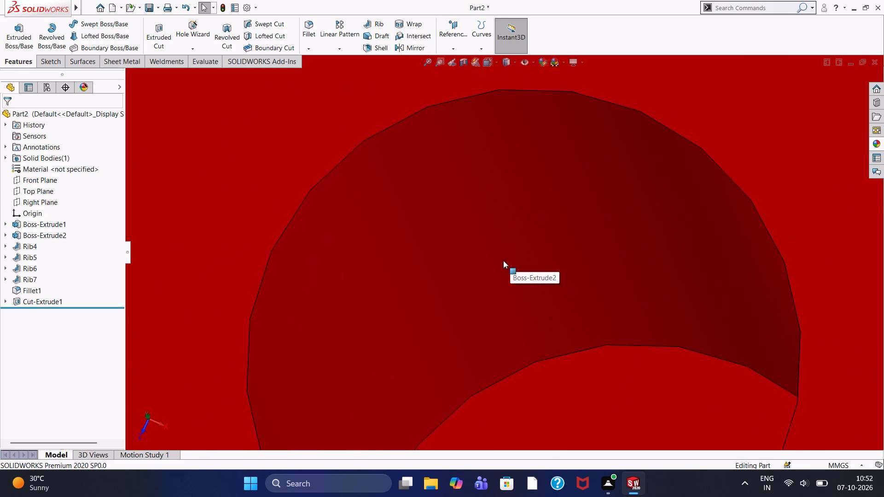
scroll(503, 260, "up", 5)
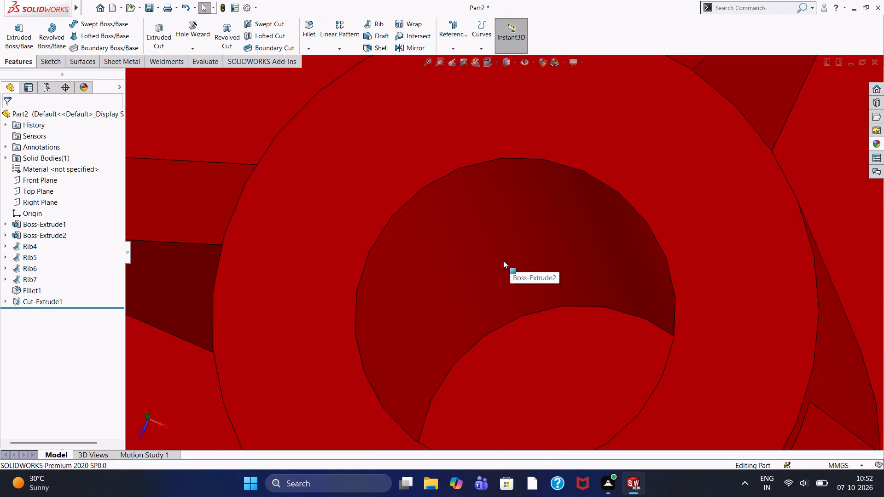
scroll(503, 260, "up", 2)
scroll(503, 260, "down", 4)
scroll(503, 261, "up", 6)
scroll(503, 261, "down", 1)
scroll(503, 261, "up", 1)
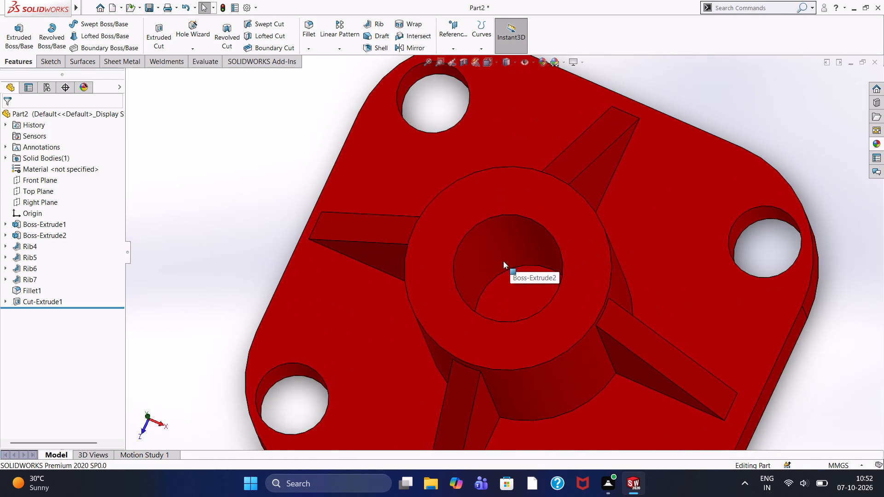
scroll(503, 261, "up", 2)
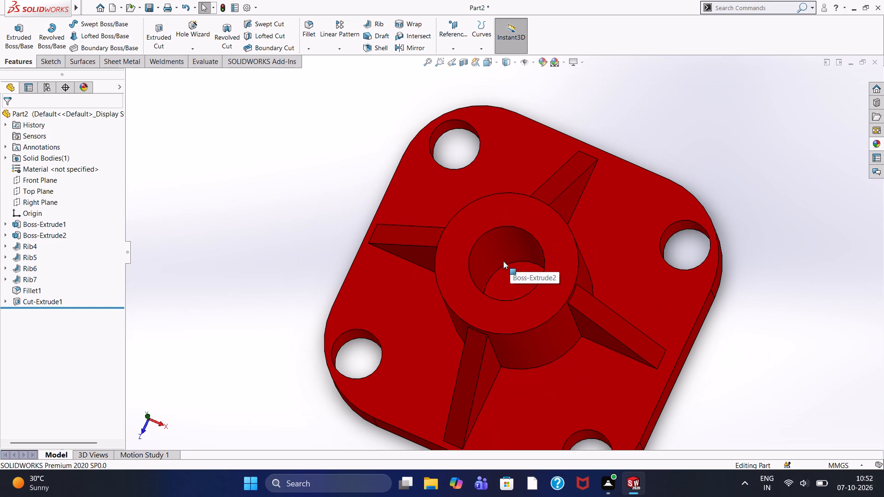
scroll(504, 264, "down", 8)
scroll(514, 238, "up", 1)
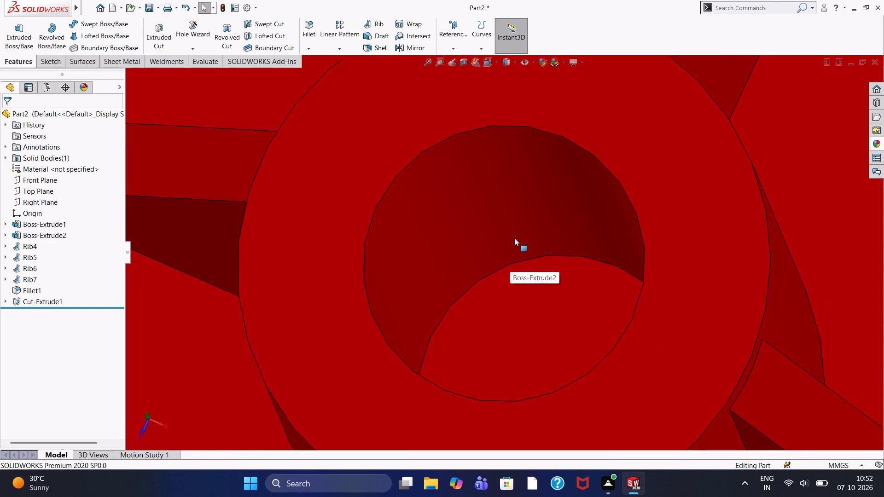
Inspect the boss's top ring and the bottom edge of its bore up close.
scroll(514, 238, "up", 4)
scroll(514, 237, "down", 3)
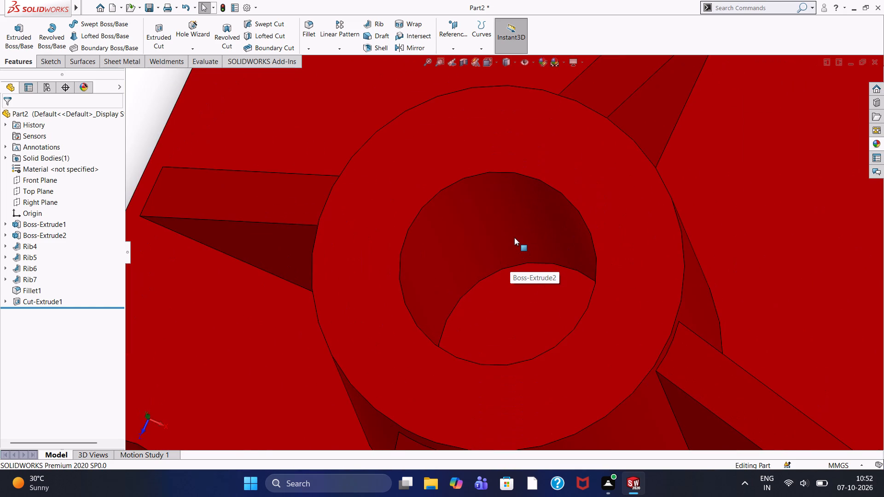
scroll(514, 237, "down", 2)
scroll(514, 237, "up", 2)
scroll(514, 237, "down", 2)
scroll(514, 237, "up", 1)
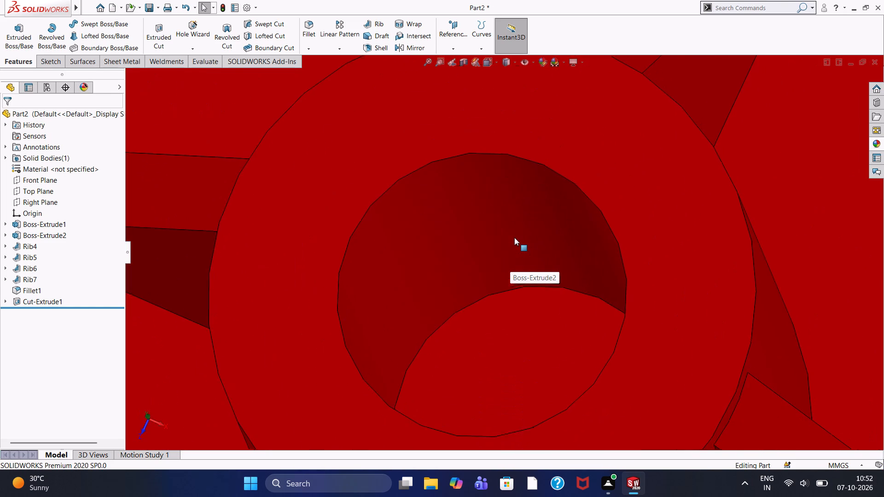
scroll(514, 237, "up", 2)
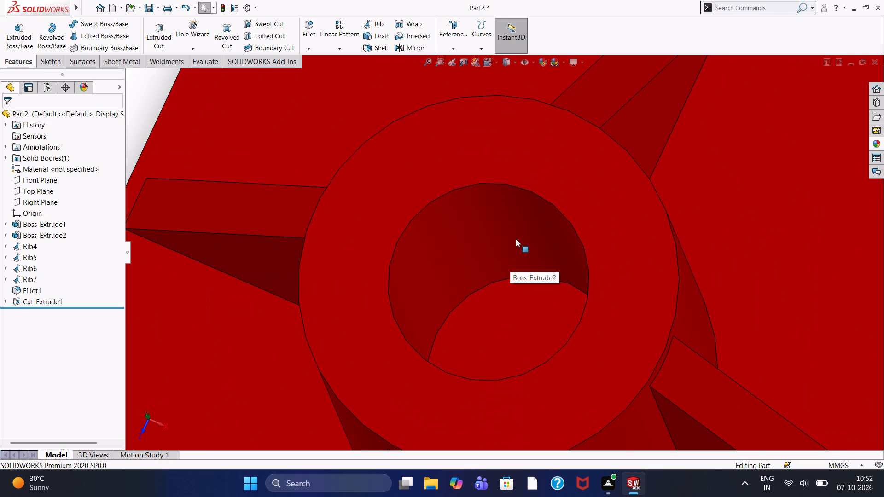
scroll(558, 340, "down", 1)
scroll(558, 340, "up", 1)
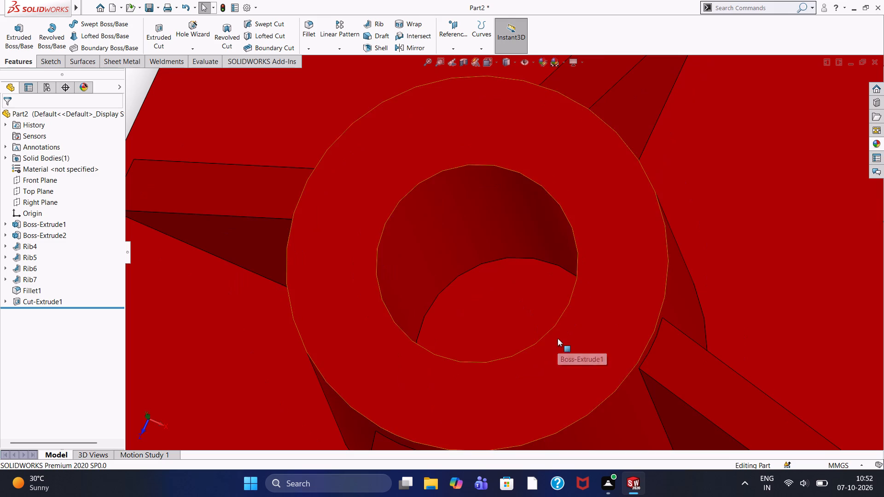
scroll(498, 265, "down", 2)
scroll(482, 261, "up", 2)
scroll(482, 260, "down", 2)
scroll(482, 260, "up", 1)
scroll(482, 260, "down", 1)
scroll(482, 260, "up", 1)
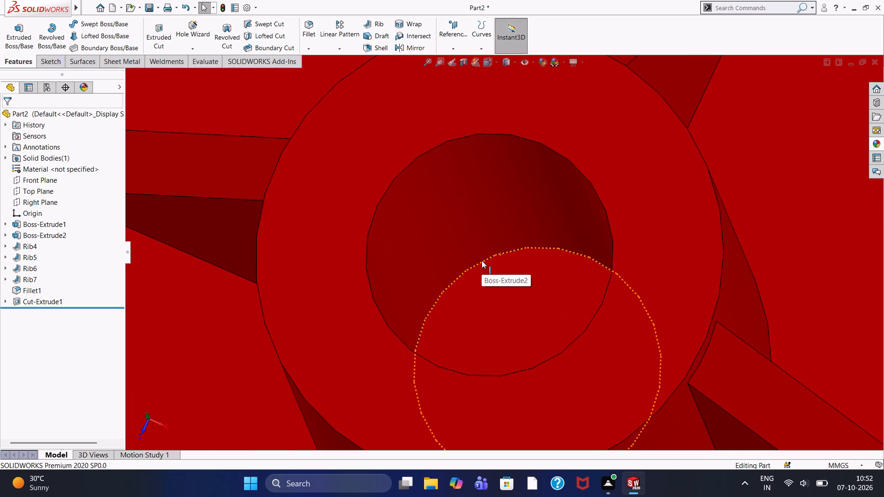
scroll(482, 260, "down", 1)
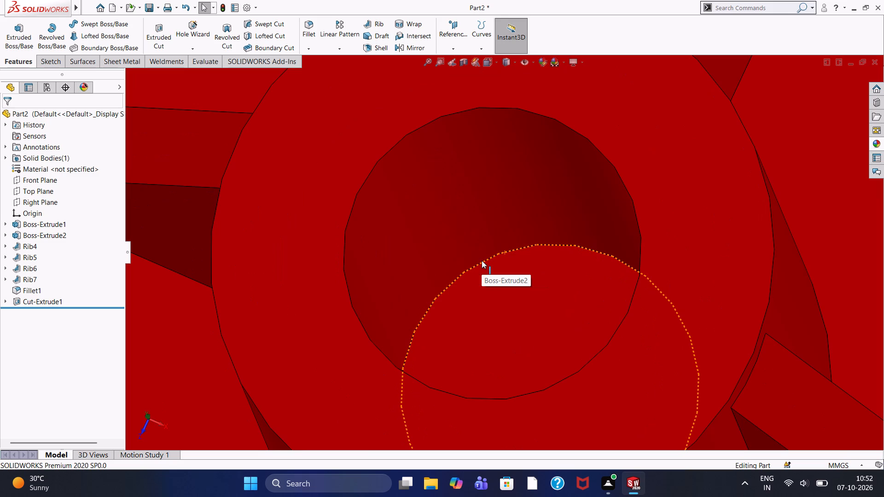
scroll(482, 260, "down", 2)
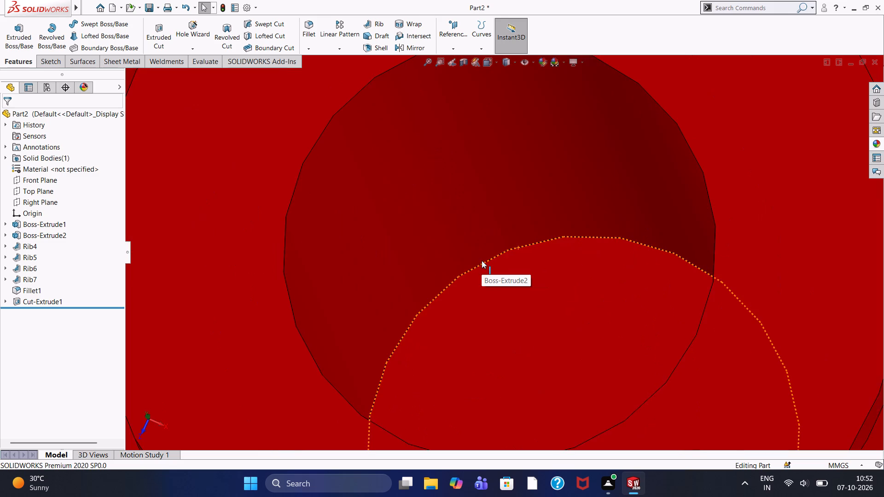
Examine the boss together with its four surrounding ribs and the nearby corner holes from above.
scroll(482, 260, "up", 9)
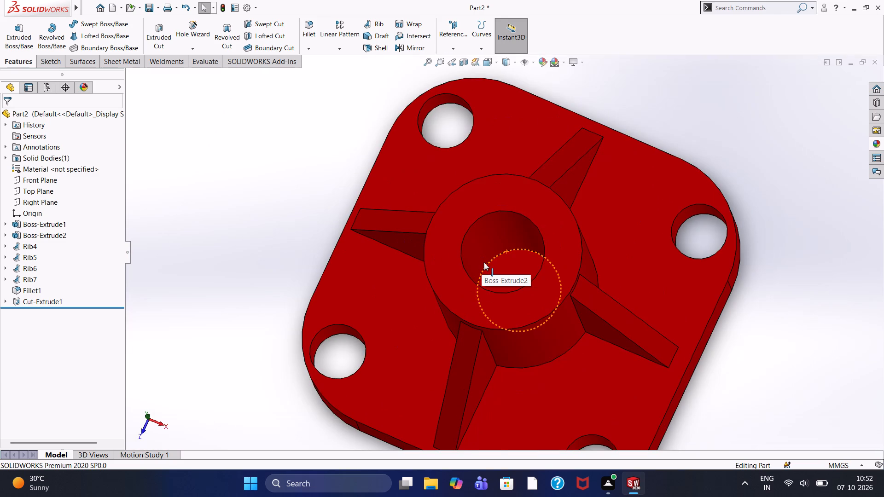
scroll(484, 262, "down", 1)
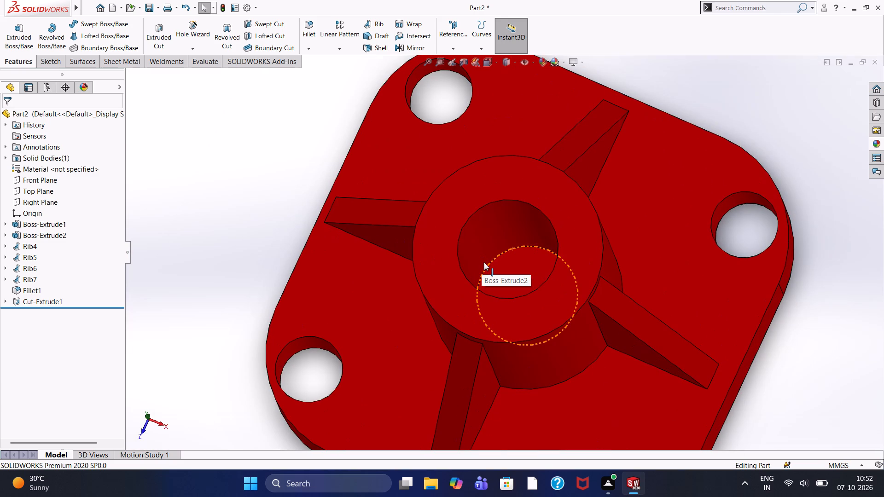
scroll(484, 262, "down", 2)
scroll(484, 262, "up", 2)
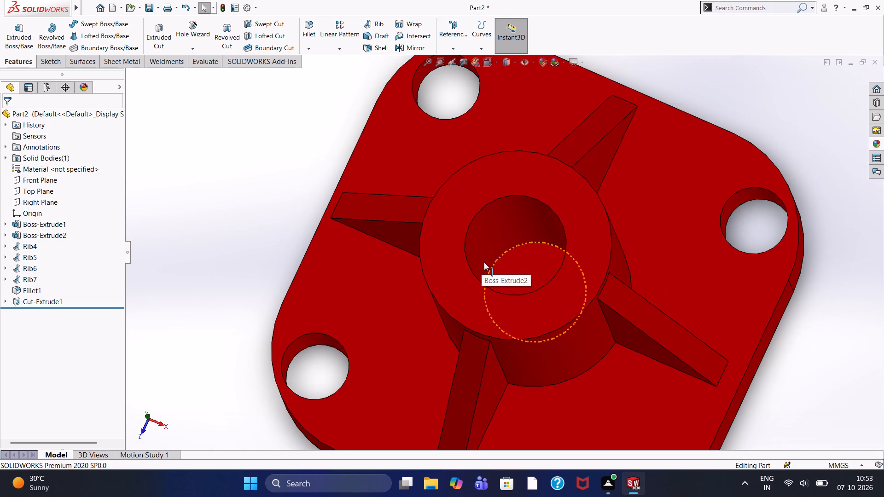
scroll(484, 262, "down", 1)
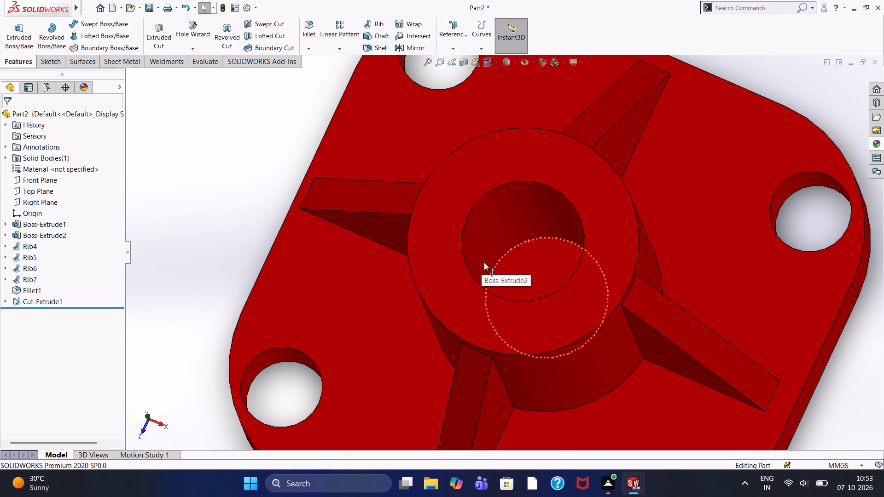
scroll(484, 262, "up", 1)
scroll(484, 262, "down", 2)
scroll(484, 262, "up", 2)
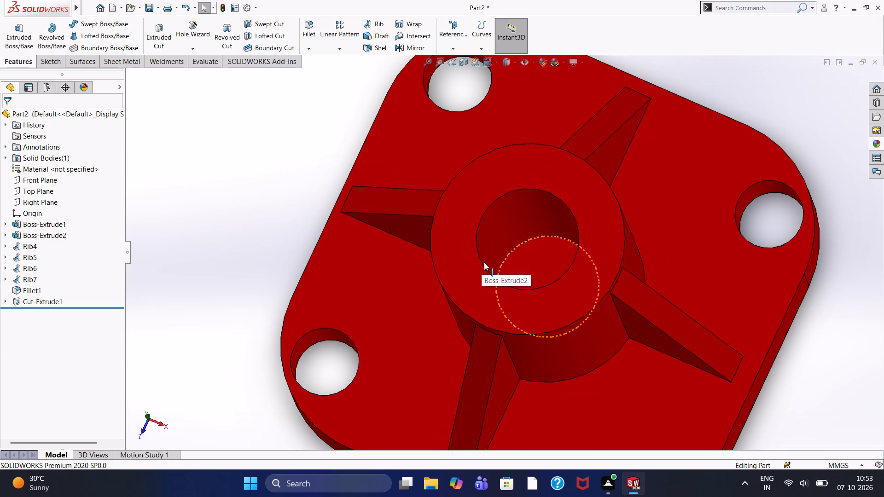
scroll(484, 262, "down", 1)
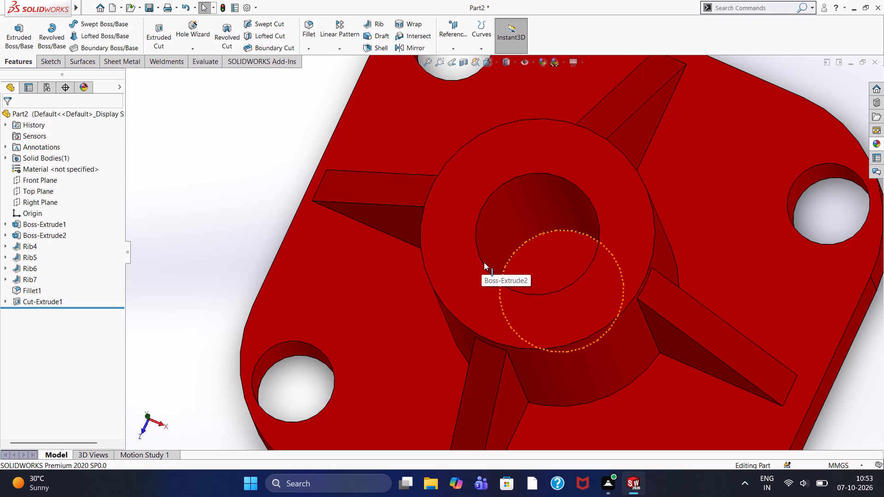
scroll(484, 262, "down", 2)
scroll(484, 262, "up", 1)
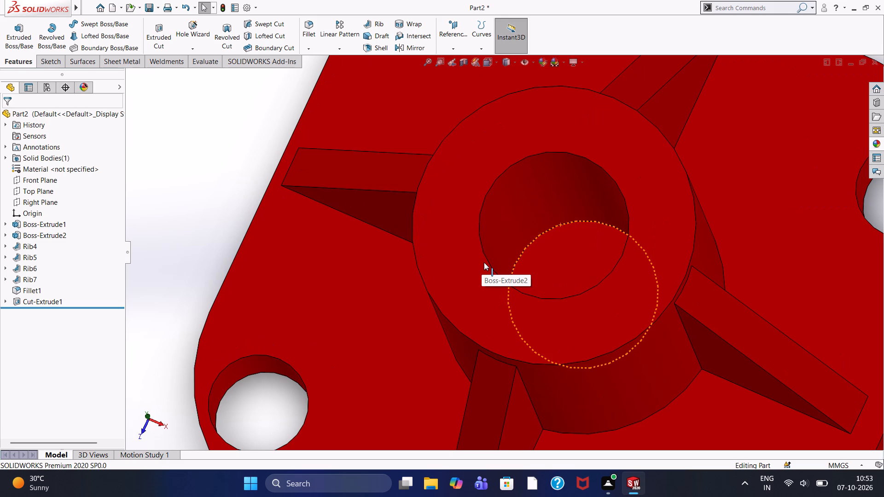
scroll(484, 262, "down", 3)
scroll(499, 259, "up", 6)
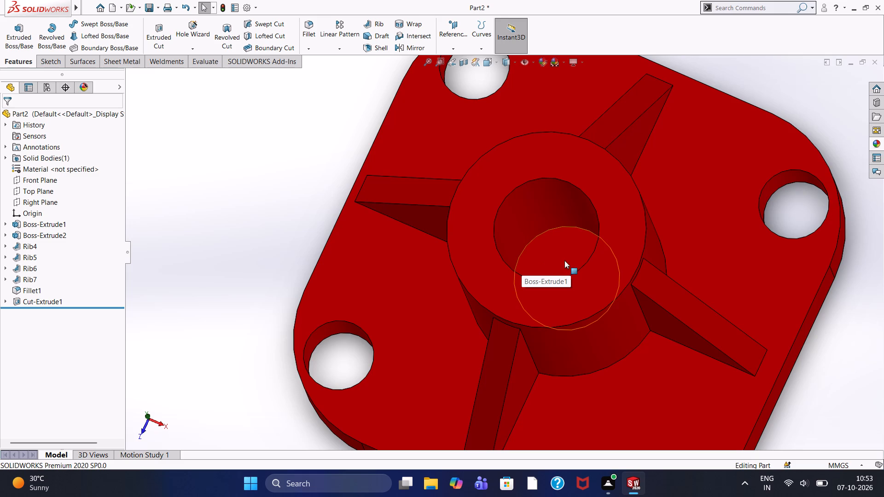
View the whole part from above, checking the rounded plate, corner holes, ribs and central boss.
scroll(564, 261, "up", 5)
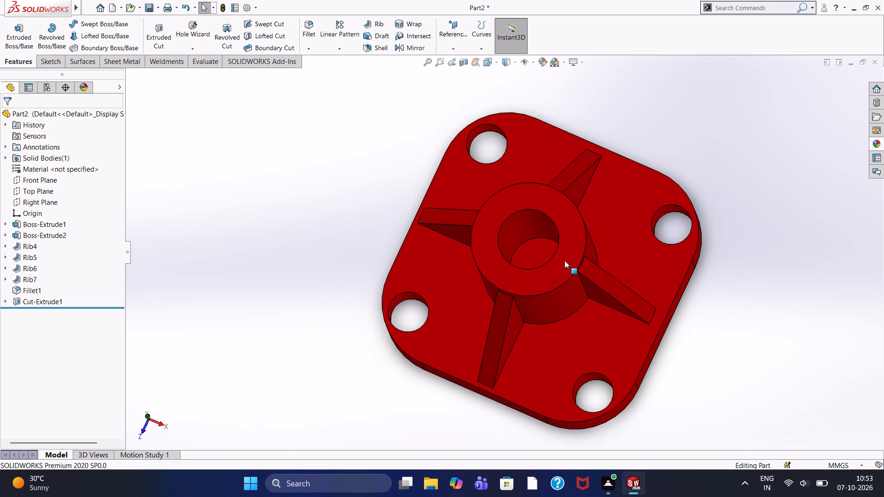
scroll(551, 250, "down", 4)
scroll(527, 233, "up", 10)
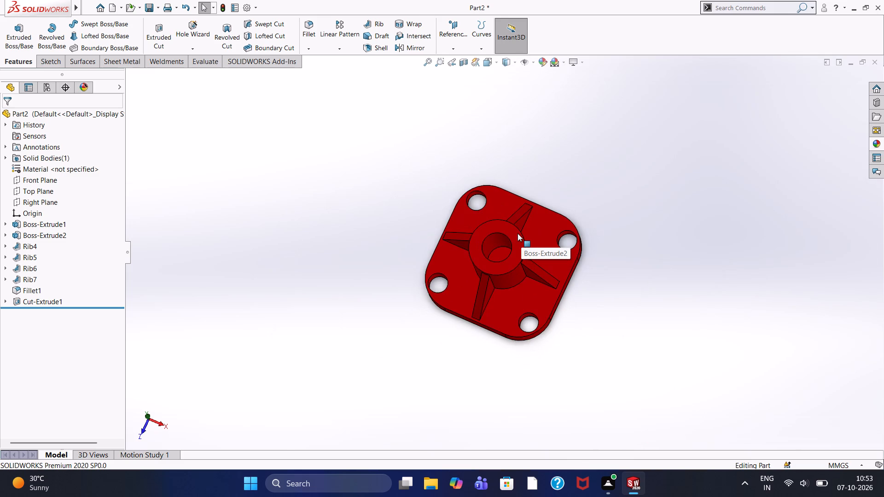
scroll(518, 233, "down", 2)
scroll(473, 266, "down", 2)
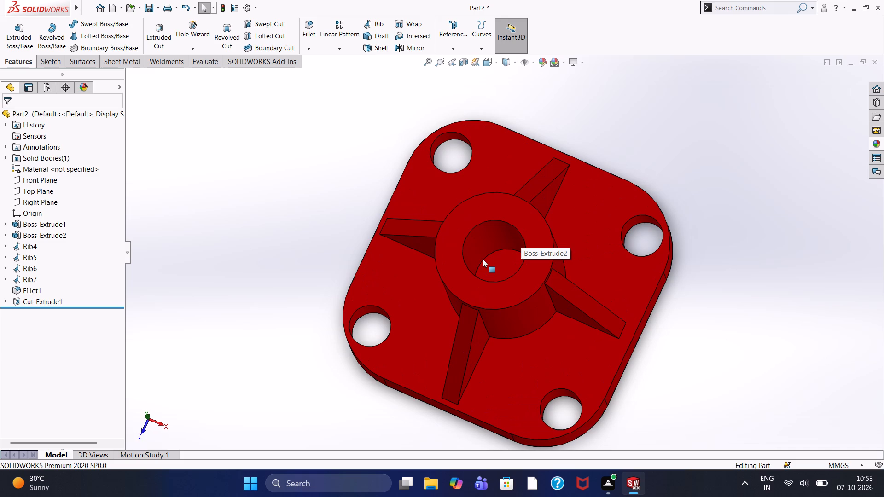
scroll(487, 255, "up", 3)
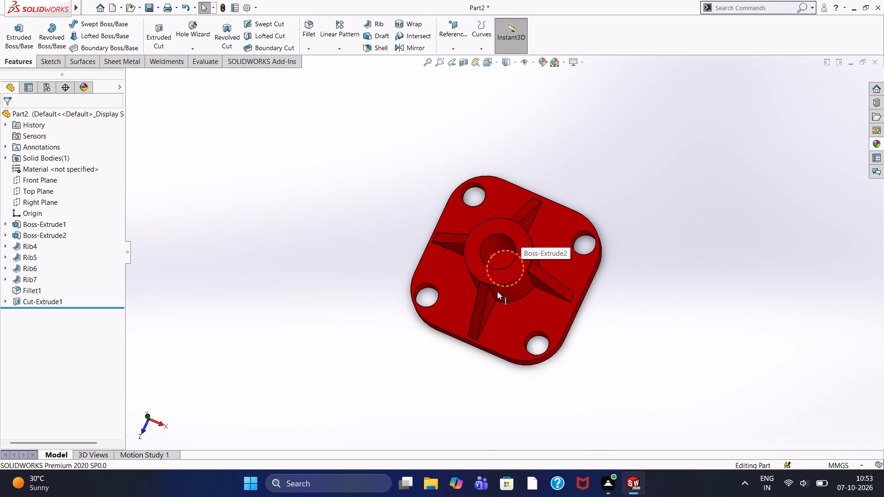
scroll(483, 251, "down", 3)
scroll(493, 251, "up", 1)
scroll(516, 247, "down", 1)
scroll(593, 86, "up", 1)
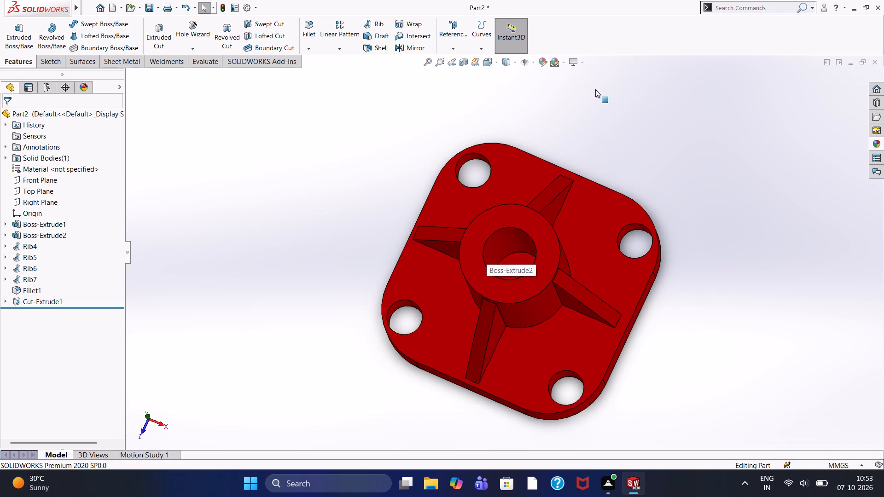
scroll(493, 238, "down", 5)
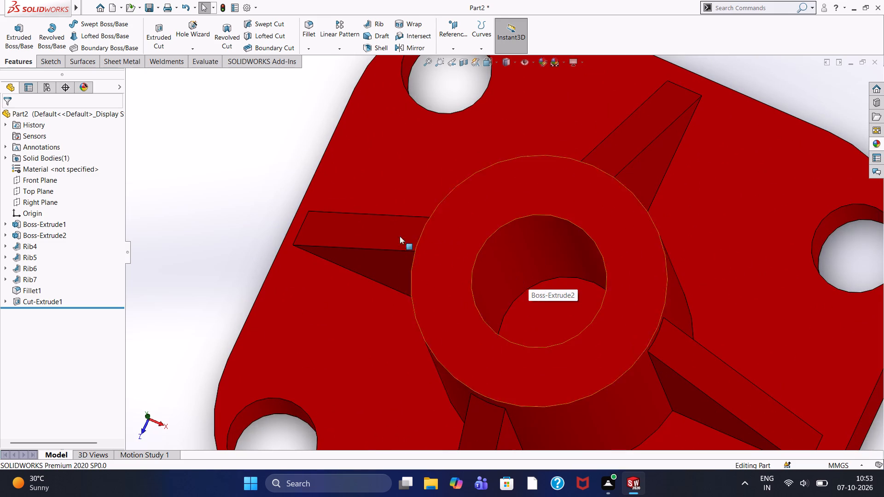
scroll(334, 169, "up", 6)
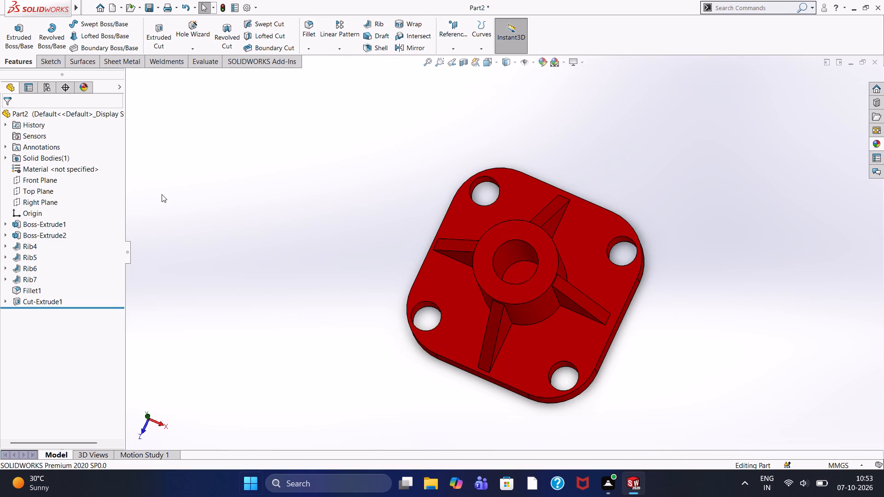
scroll(508, 266, "down", 5)
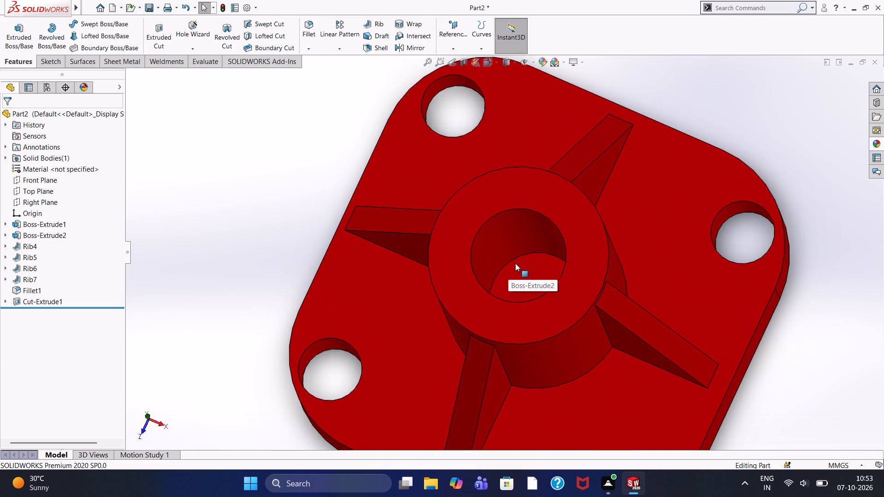
scroll(515, 264, "up", 5)
scroll(511, 263, "down", 3)
scroll(508, 252, "up", 5)
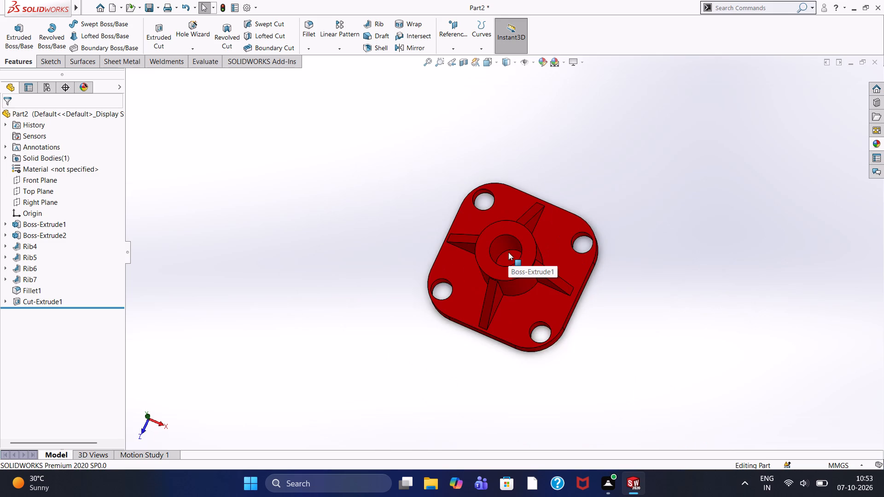
scroll(512, 251, "down", 1)
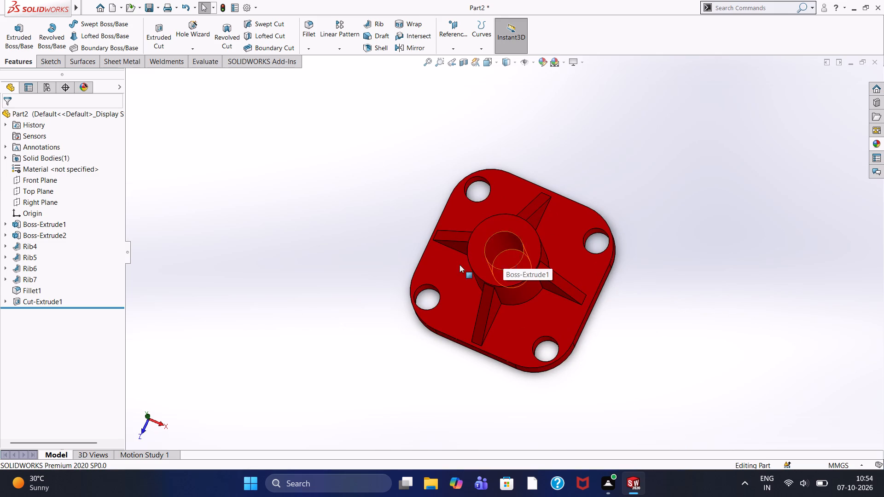
scroll(511, 245, "up", 2)
scroll(516, 260, "down", 4)
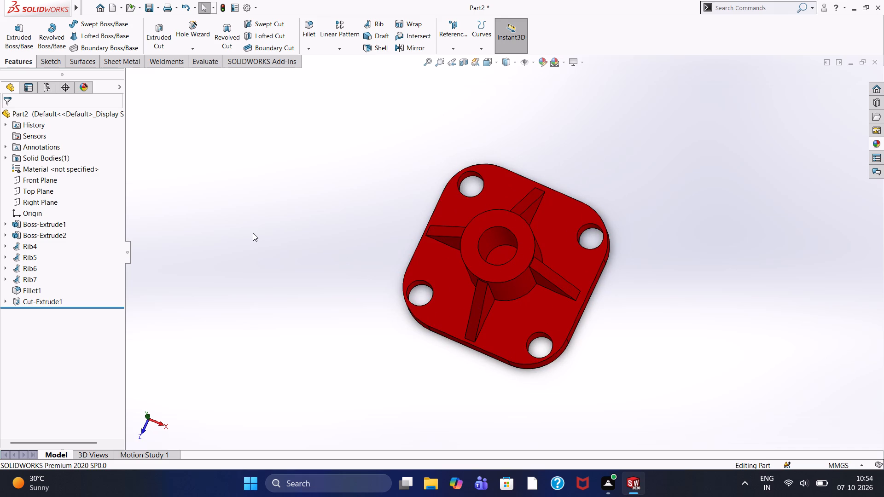
Check the floor of the boss bore up close once more.
scroll(527, 253, "down", 4)
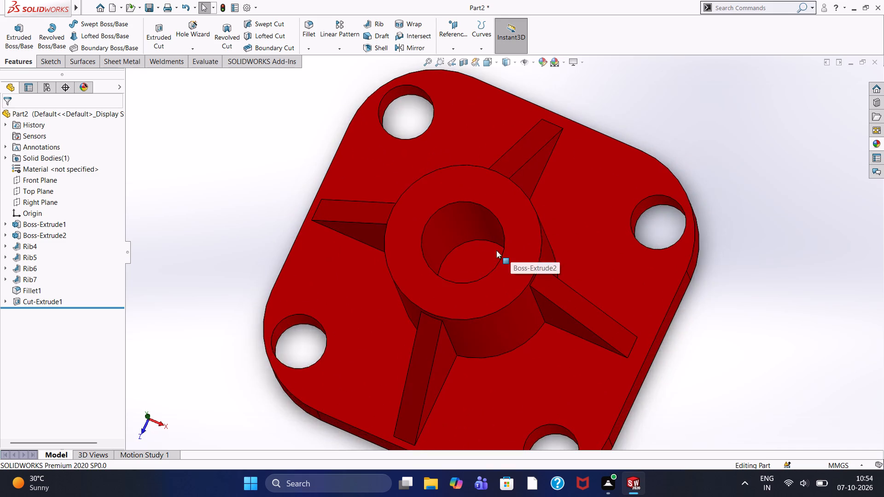
scroll(494, 251, "down", 4)
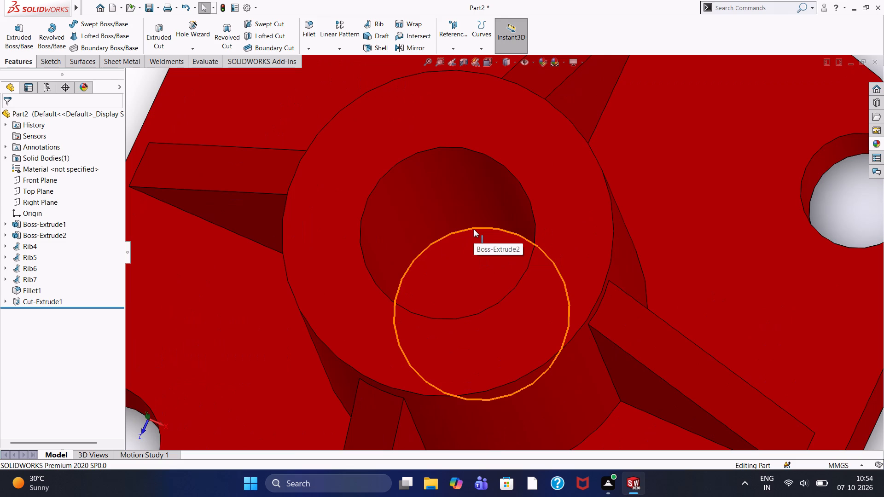
scroll(466, 239, "down", 1)
scroll(466, 239, "up", 4)
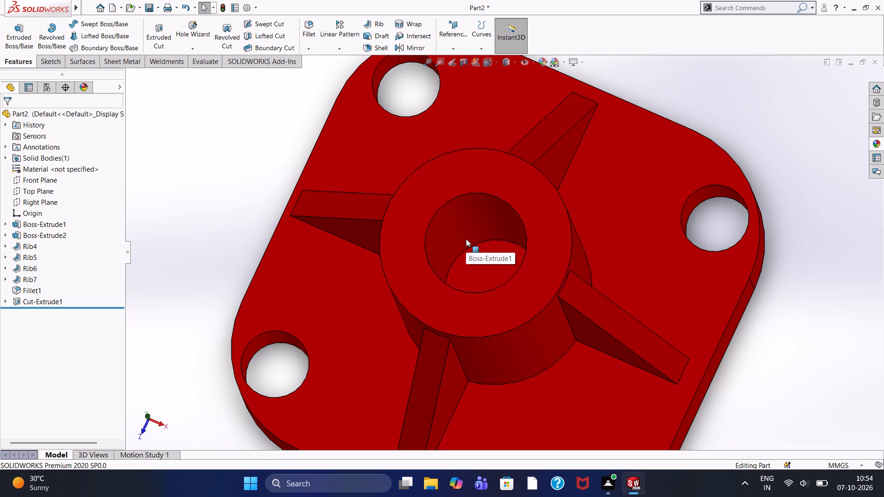
scroll(500, 267, "down", 4)
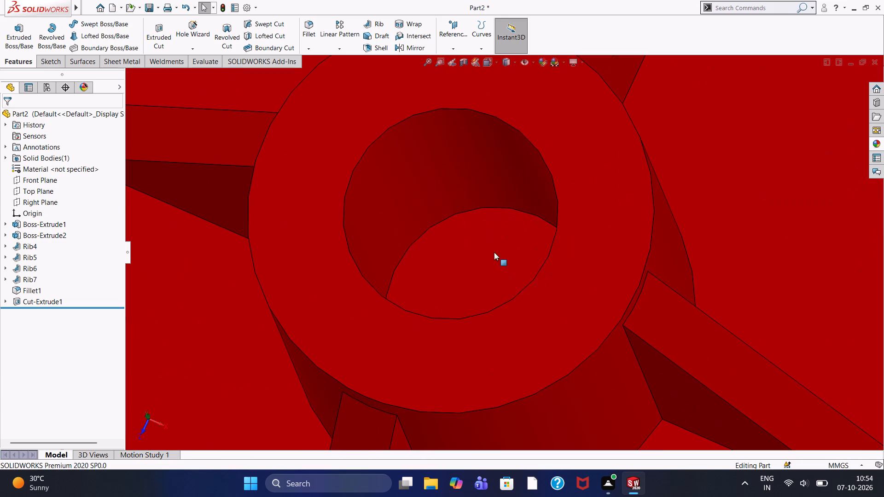
Examine the boss bore and its floor, together with the surrounding ribs and nearby corner holes.
scroll(482, 229, "up", 1)
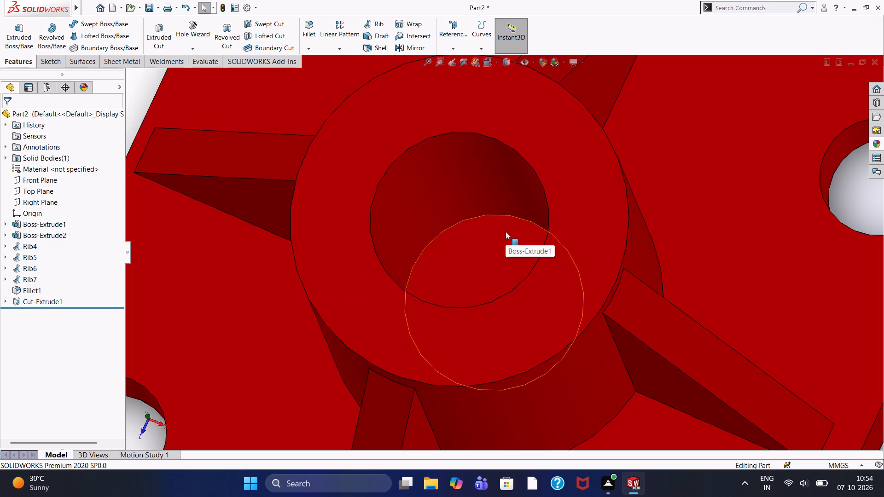
scroll(506, 231, "down", 1)
scroll(506, 231, "up", 2)
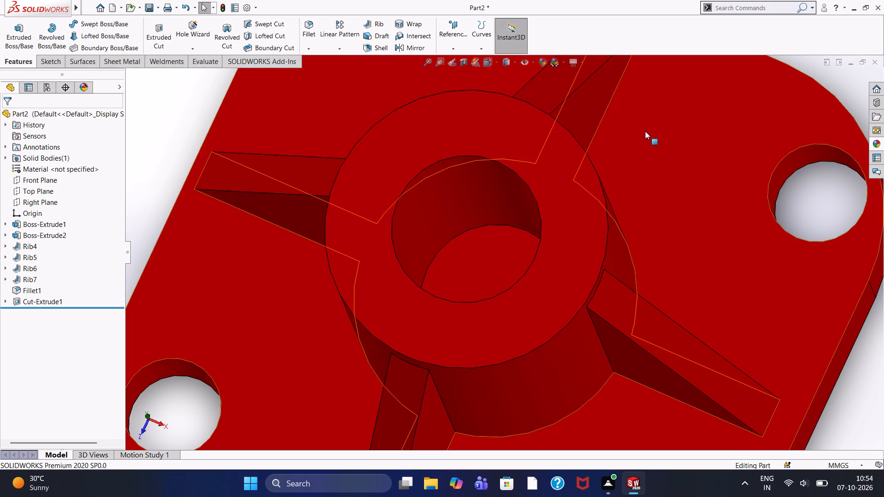
scroll(468, 219, "down", 3)
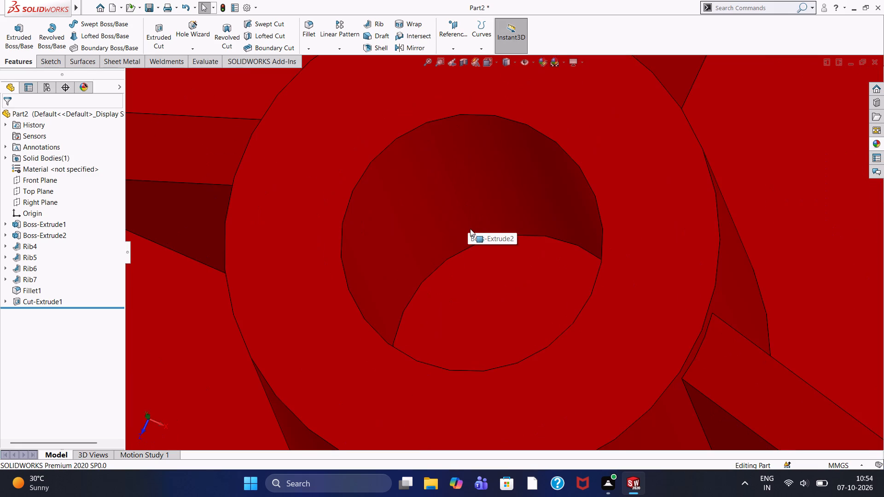
scroll(477, 237, "up", 4)
scroll(517, 272, "up", 6)
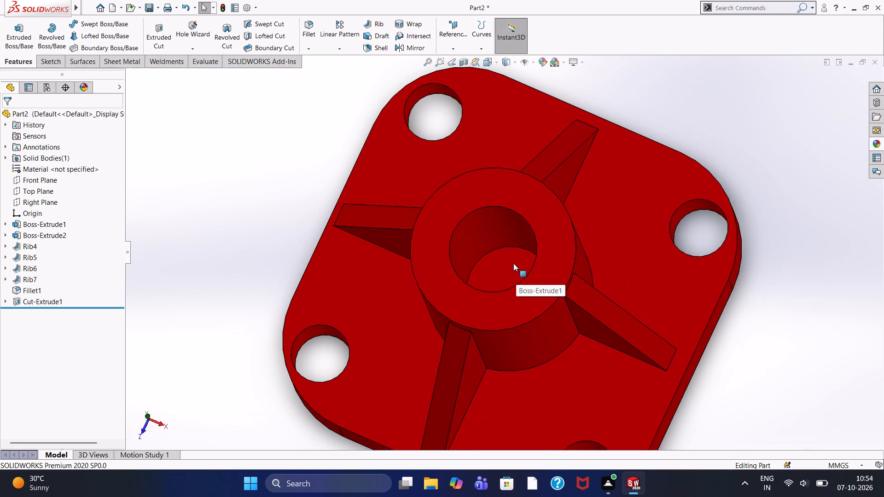
scroll(513, 263, "down", 3)
scroll(513, 263, "up", 2)
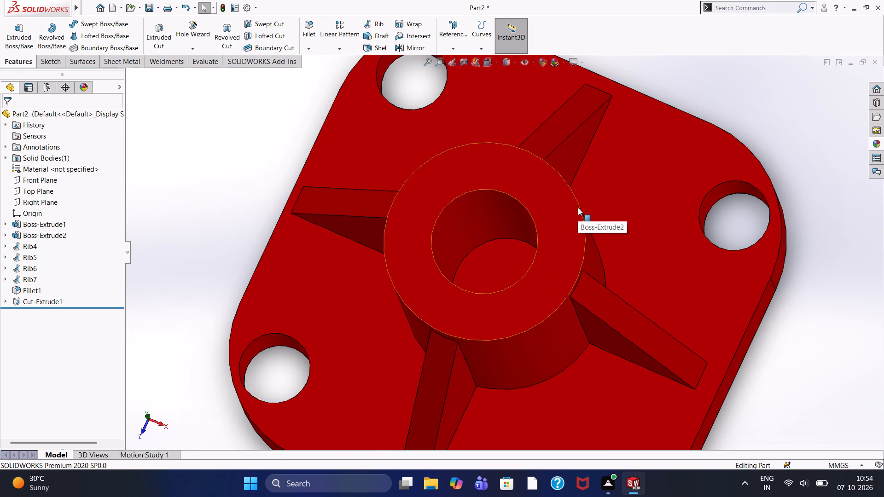
scroll(563, 225, "down", 5)
scroll(554, 232, "up", 4)
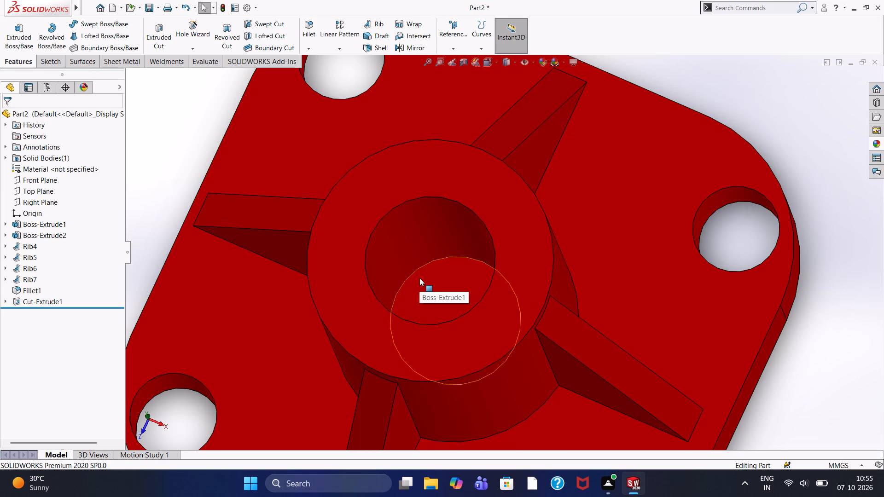
scroll(431, 299, "down", 3)
scroll(448, 270, "up", 4)
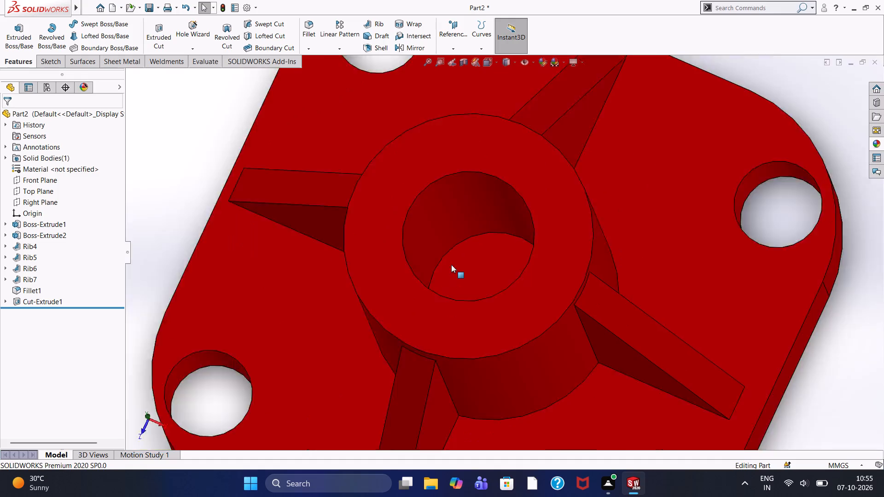
View the whole finished plate, checking the rounded corners, four corner holes, ribs and central boss.
scroll(451, 265, "up", 3)
scroll(624, 241, "down", 3)
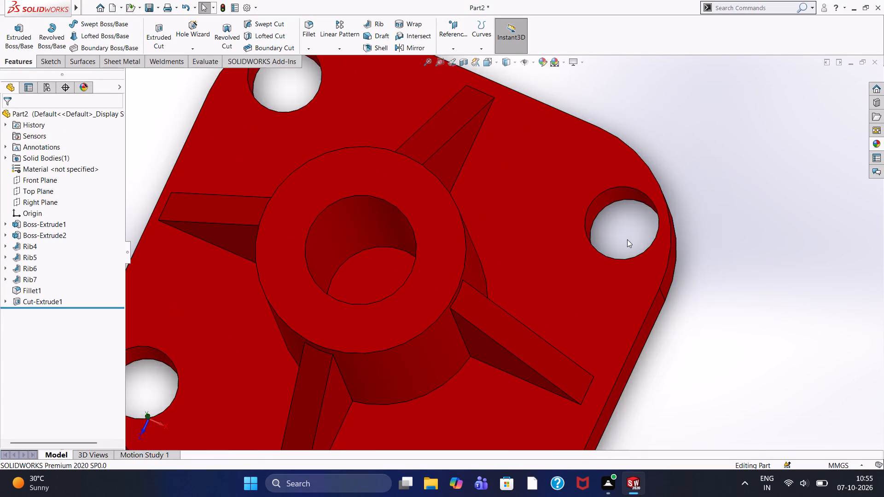
scroll(620, 242, "up", 5)
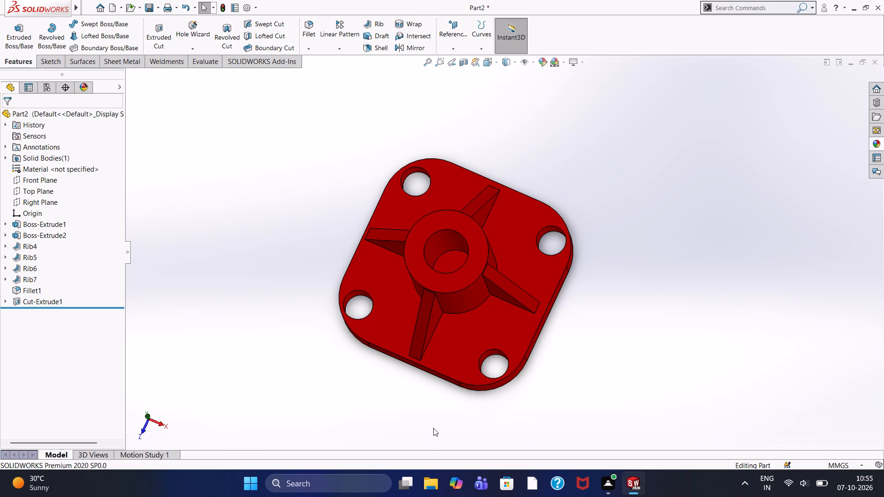
scroll(743, 410, "down", 1)
scroll(451, 299, "up", 1)
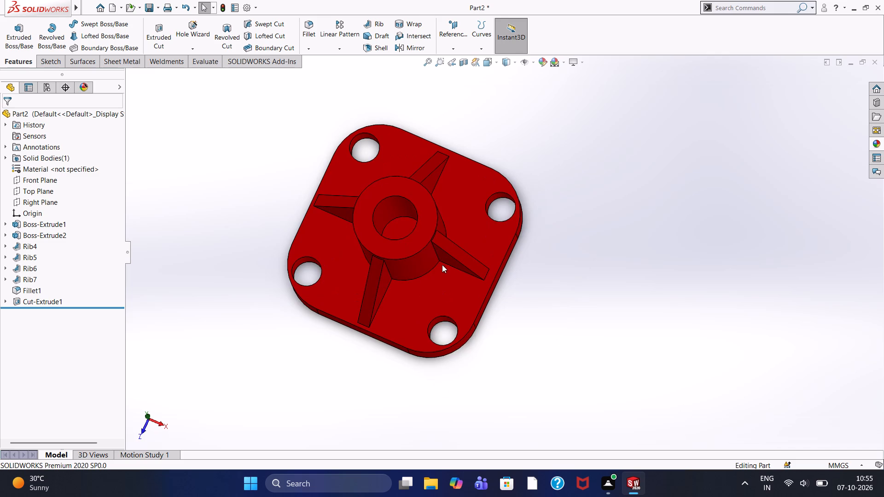
scroll(373, 226, "down", 2)
scroll(424, 232, "up", 1)
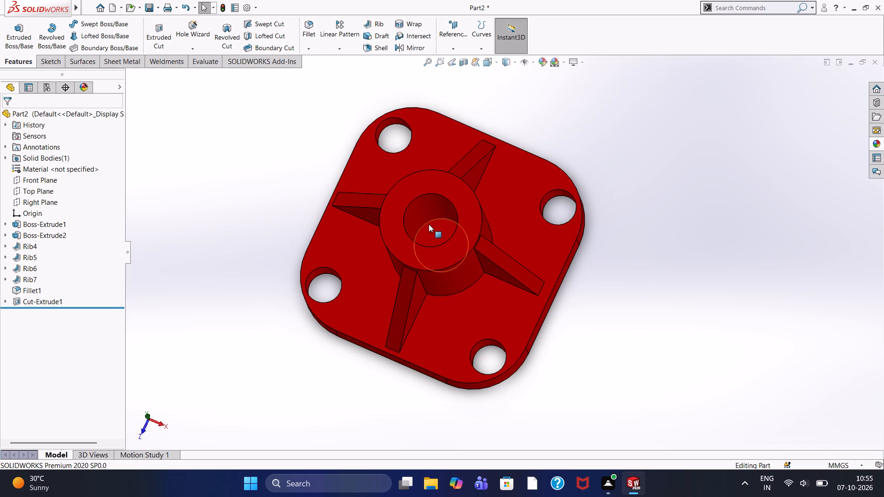
scroll(435, 220, "down", 2)
scroll(435, 220, "up", 4)
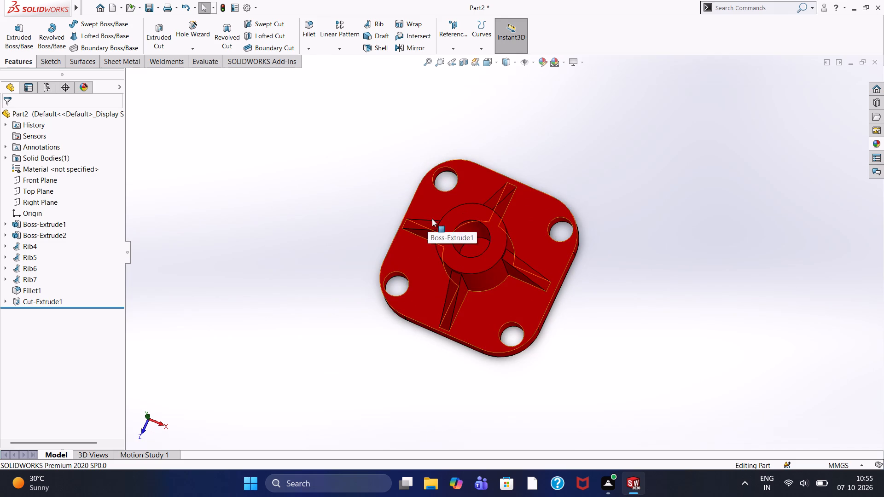
scroll(489, 259, "down", 2)
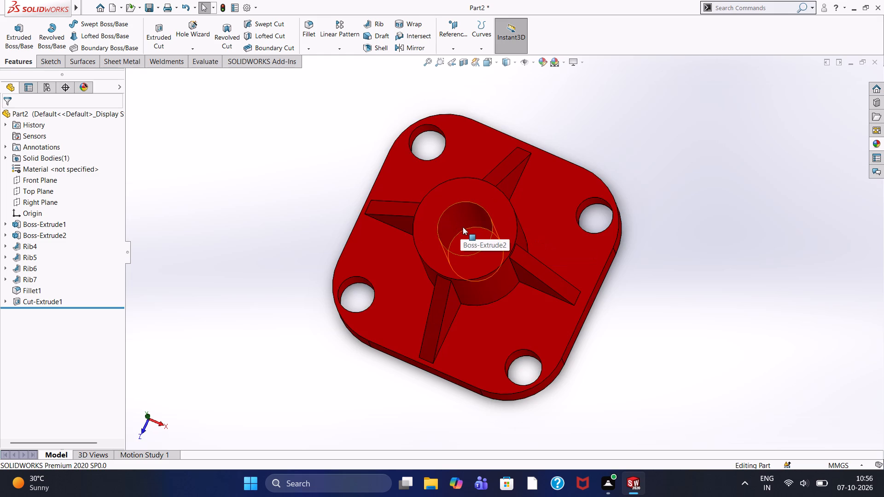
scroll(466, 229, "down", 6)
scroll(485, 254, "up", 6)
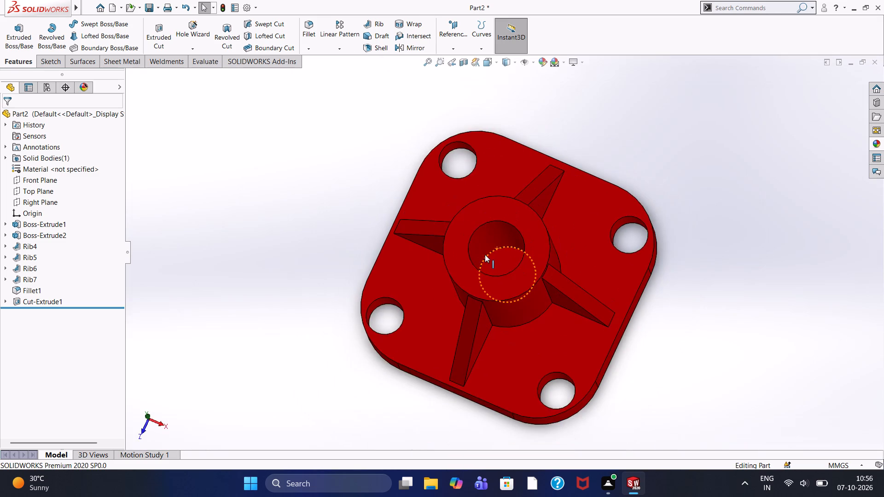
scroll(486, 254, "up", 2)
scroll(499, 254, "down", 5)
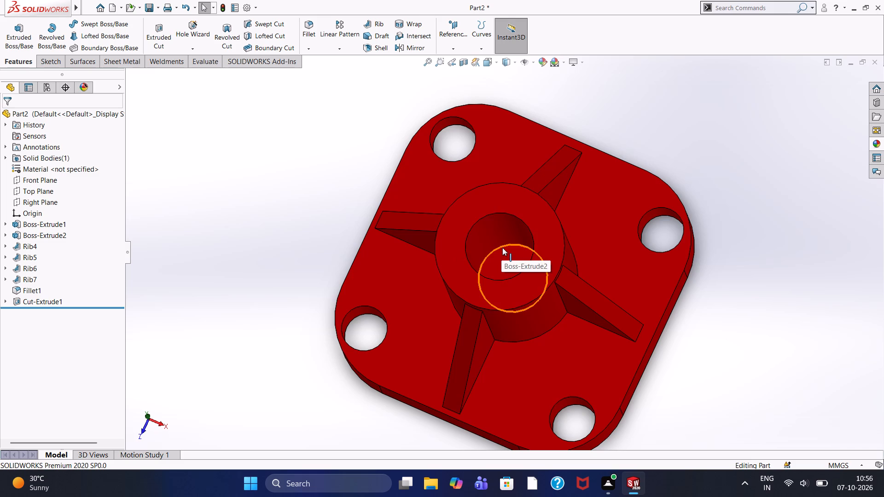
Inspect the bottom edge of the boss bore where it meets the base plate up close.
scroll(510, 257, "down", 1)
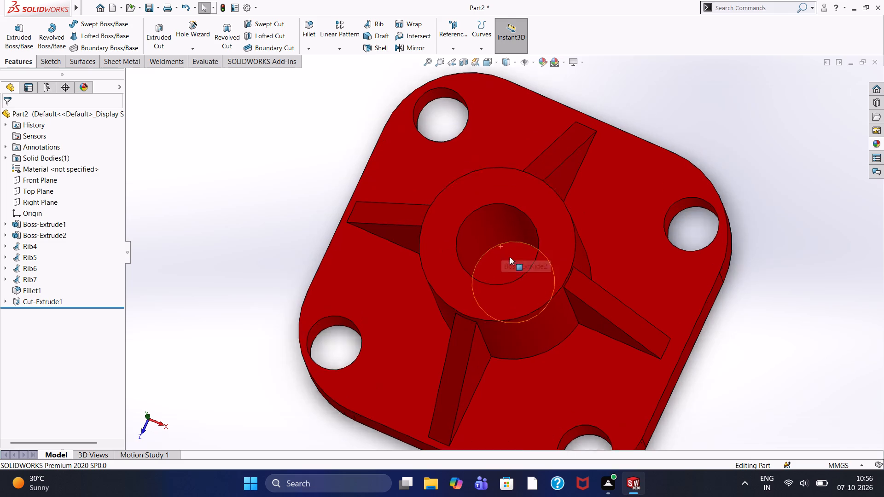
scroll(510, 257, "down", 4)
scroll(499, 243, "up", 1)
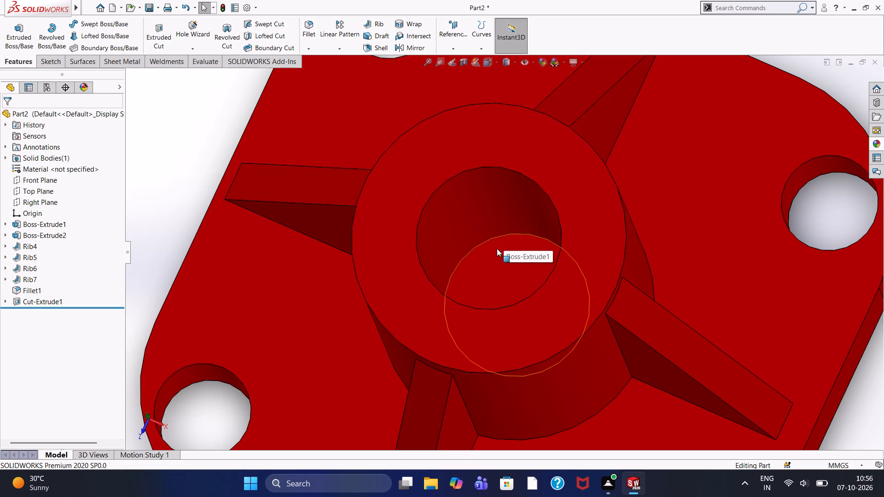
scroll(497, 248, "down", 2)
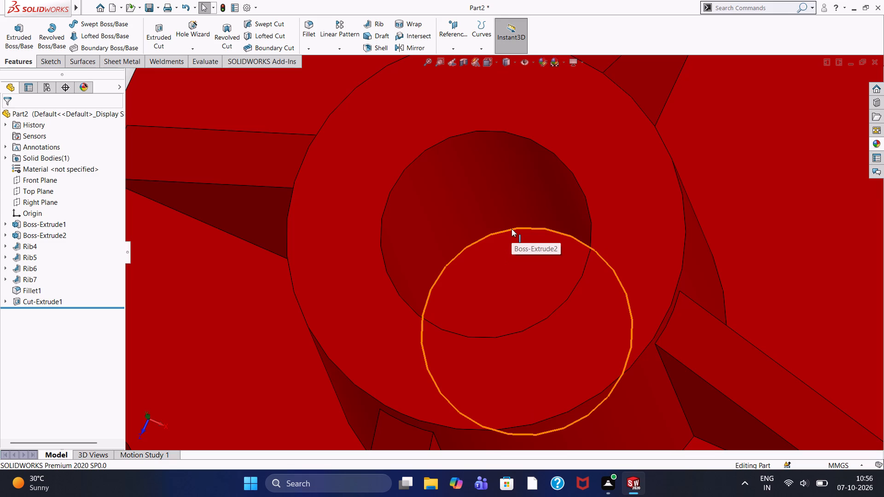
scroll(511, 238, "up", 1)
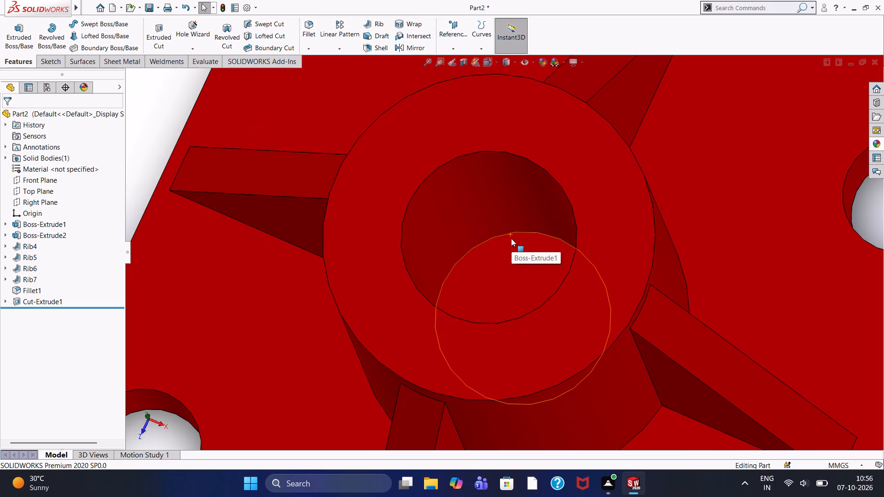
scroll(511, 238, "up", 1)
scroll(511, 238, "down", 3)
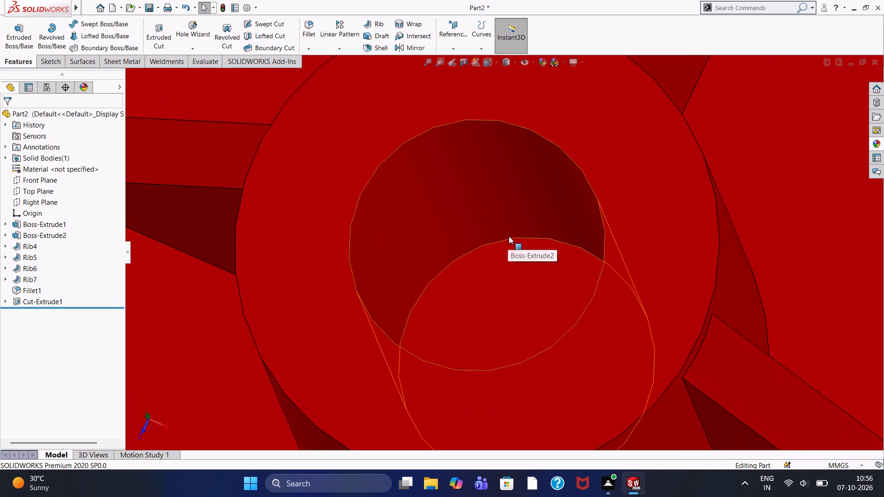
scroll(509, 236, "down", 3)
scroll(479, 250, "up", 3)
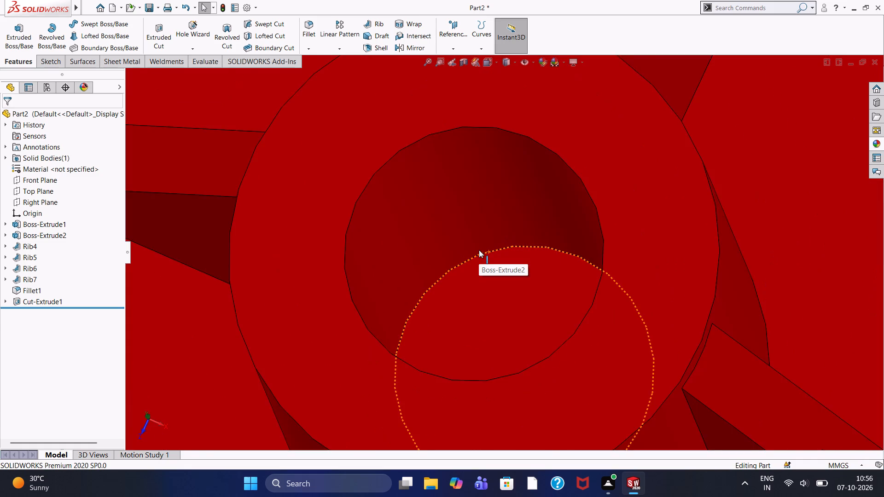
scroll(479, 250, "up", 9)
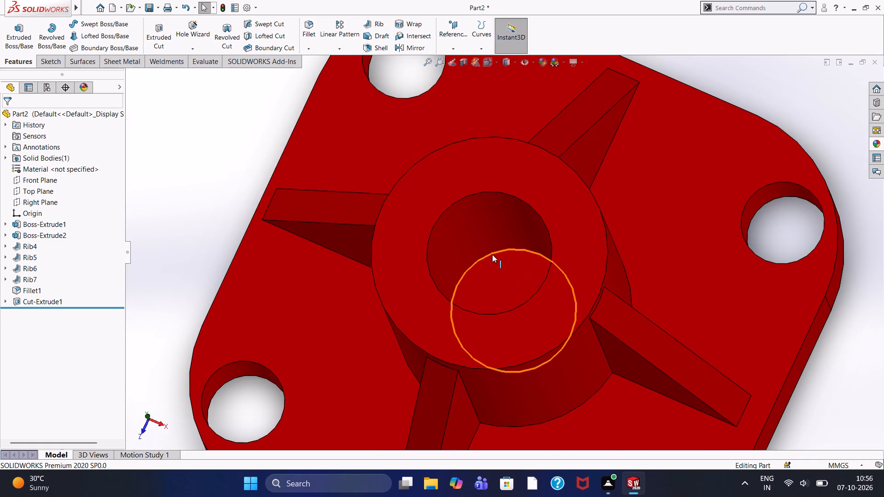
scroll(504, 264, "down", 4)
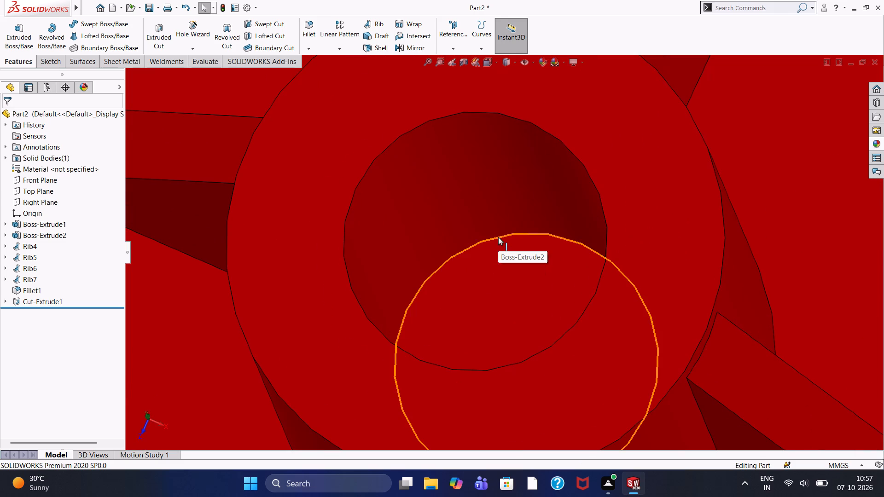
scroll(498, 237, "down", 2)
scroll(498, 237, "up", 1)
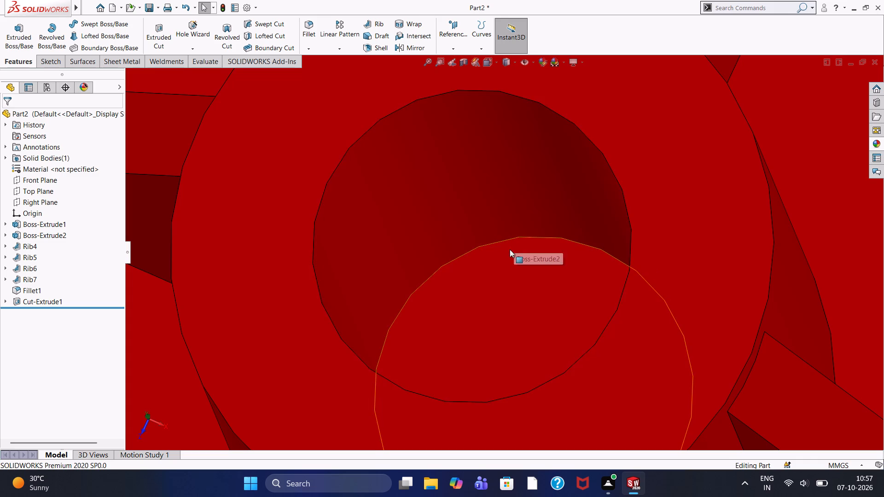
scroll(501, 240, "down", 6)
scroll(501, 240, "up", 7)
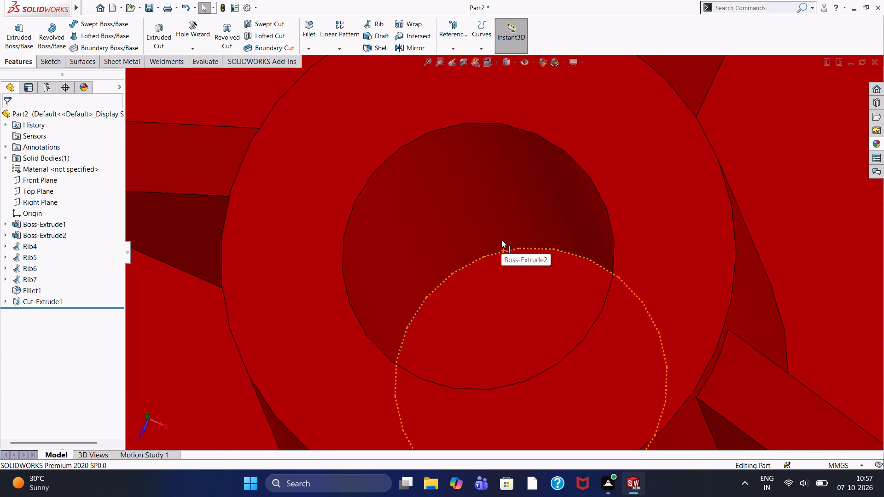
scroll(503, 243, "up", 7)
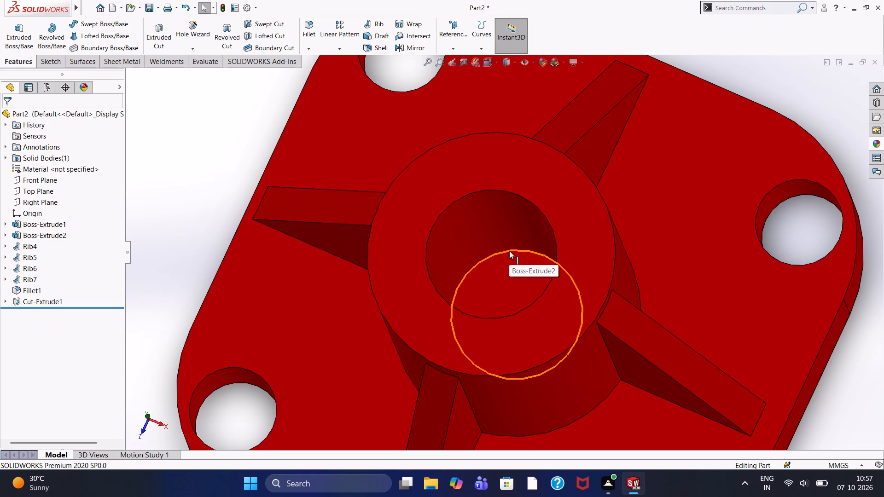
Compare the boss bore and its floor with the ribs and corner holes around it.
scroll(509, 251, "down", 5)
scroll(504, 264, "up", 7)
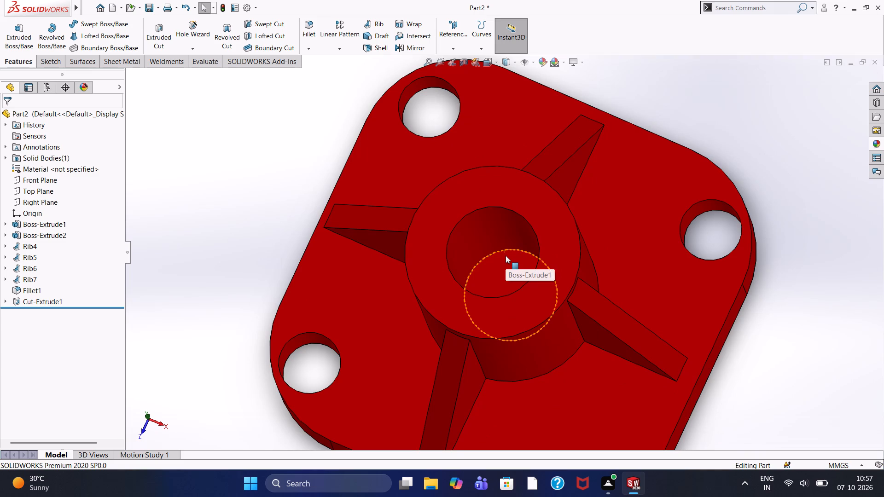
scroll(508, 256, "down", 2)
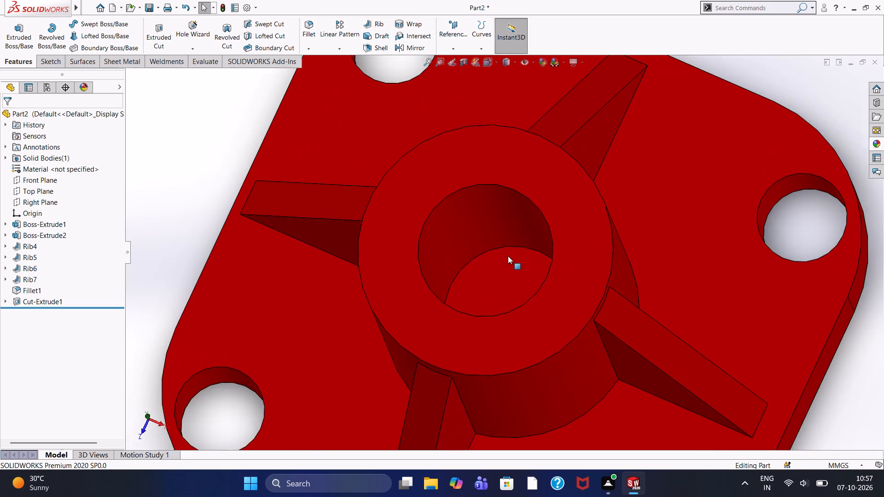
scroll(501, 252, "down", 3)
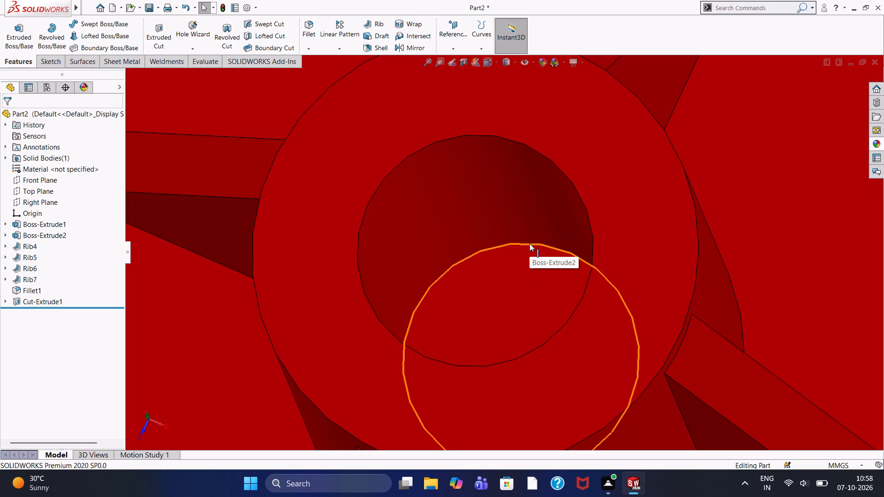
scroll(529, 243, "down", 4)
scroll(529, 243, "up", 6)
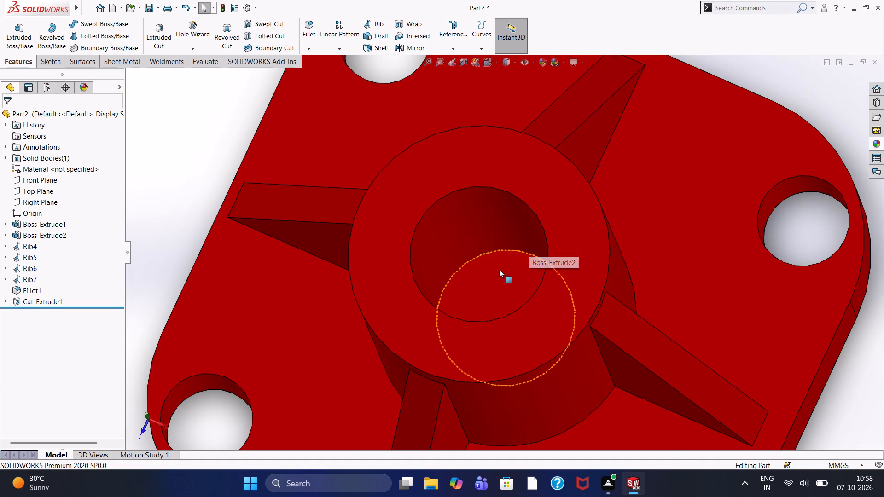
scroll(495, 262, "up", 6)
scroll(496, 266, "down", 3)
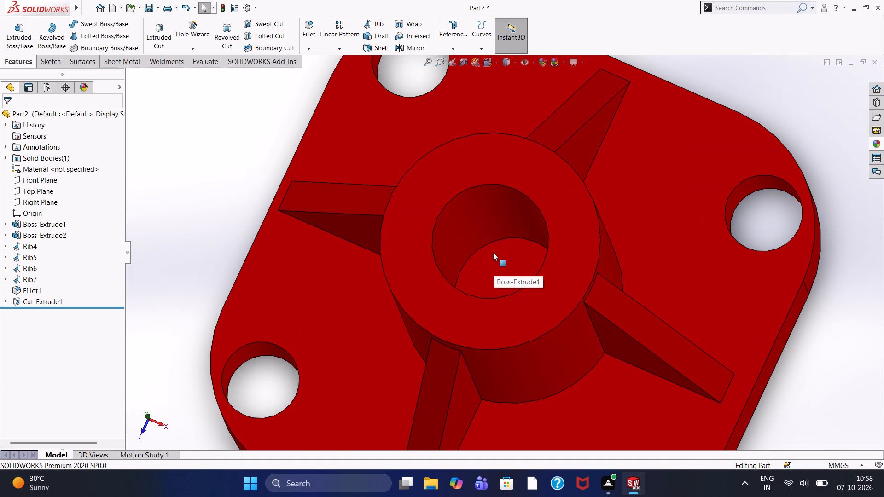
Examine the boss, its bore and the four ribs from slightly different angles above the plate.
middle_click_drag(496, 256, 496, 270)
scroll(492, 271, "up", 2)
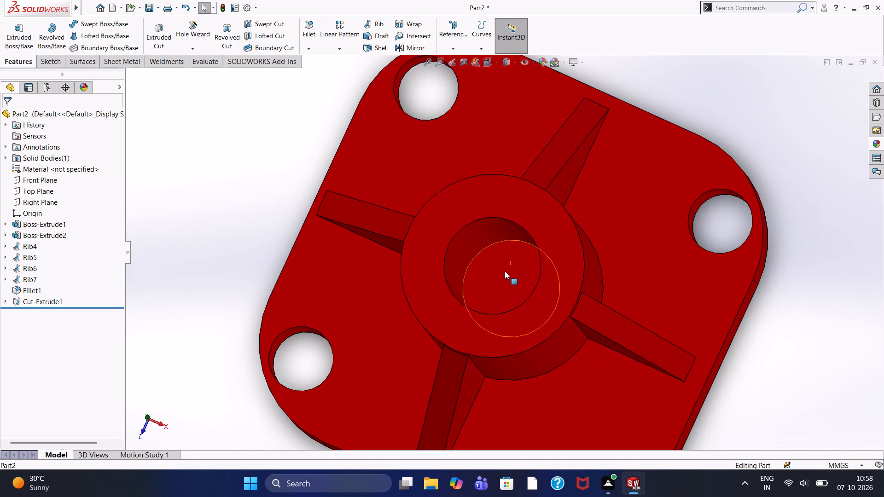
middle_click_drag(500, 269, 503, 275)
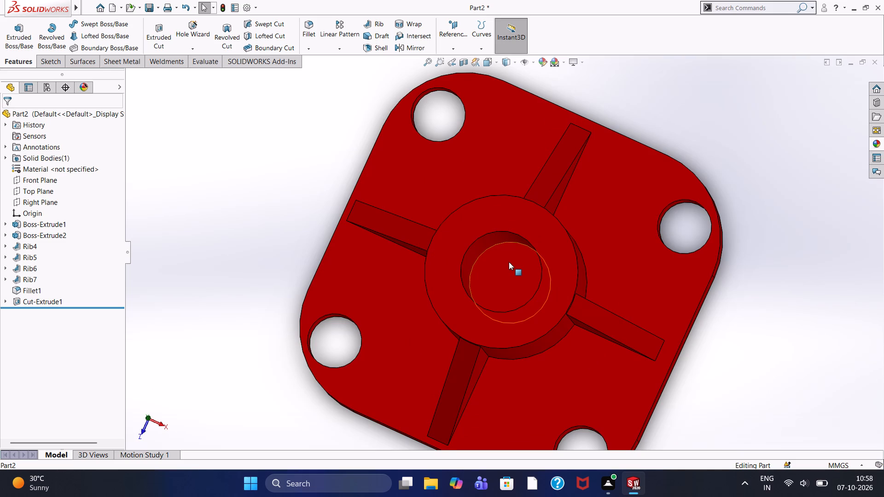
middle_click_drag(499, 266, 489, 248)
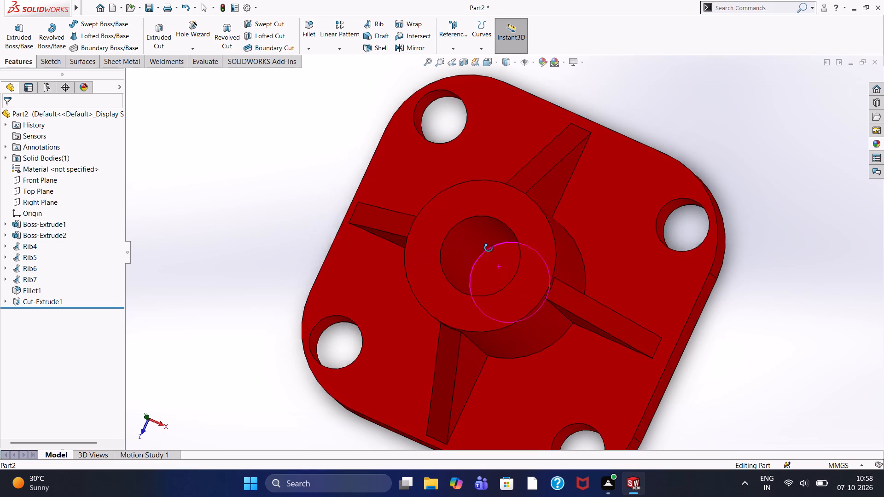
middle_click_drag(489, 248, 497, 259)
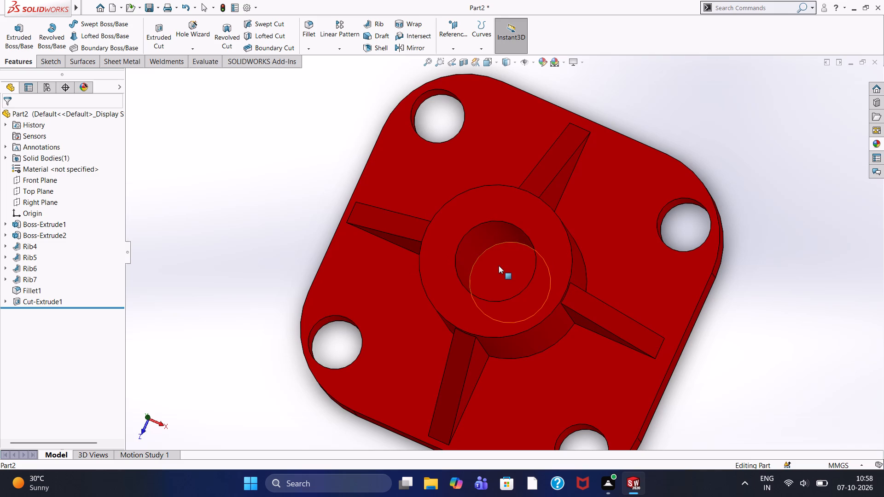
Examine the floor of the boss bore and its position between the four ribs from above the plate.
middle_click_drag(507, 264, 510, 275)
scroll(510, 273, "up", 3)
scroll(510, 273, "down", 1)
middle_click_drag(506, 271, 504, 262)
middle_click(504, 262)
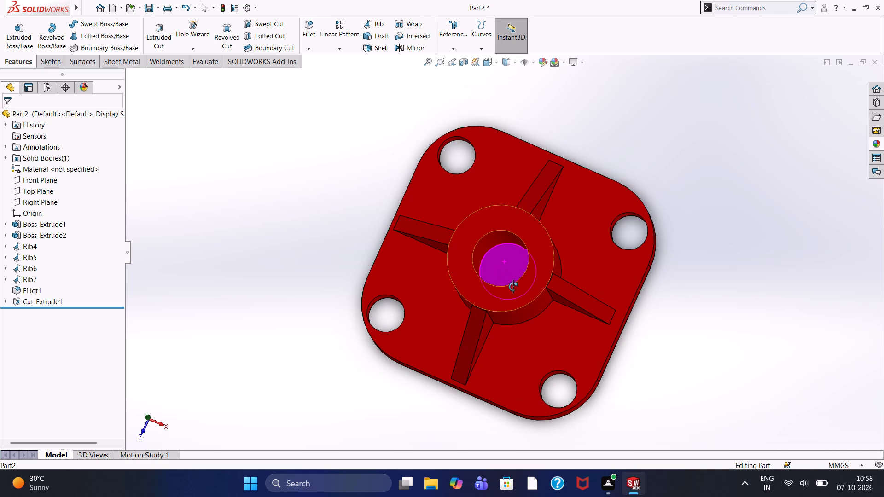
left_click(660, 163)
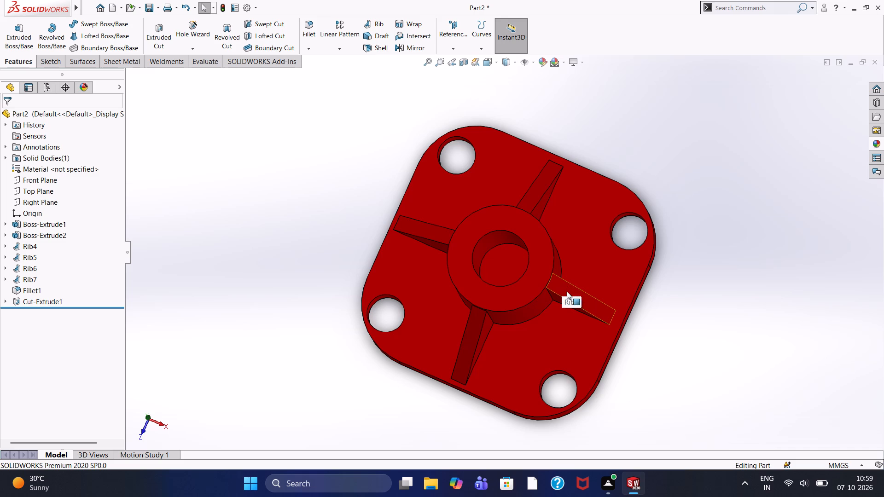
scroll(574, 224, "down", 2)
scroll(453, 271, "up", 4)
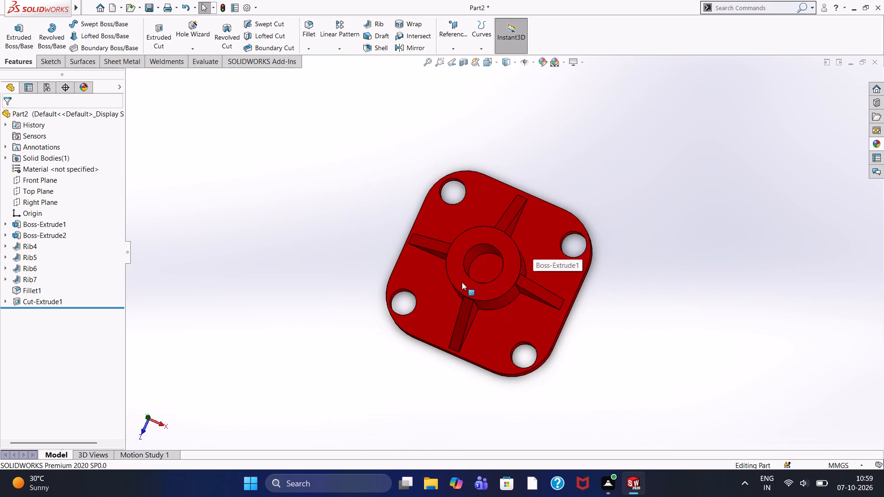
scroll(476, 271, "down", 3)
scroll(476, 271, "up", 3)
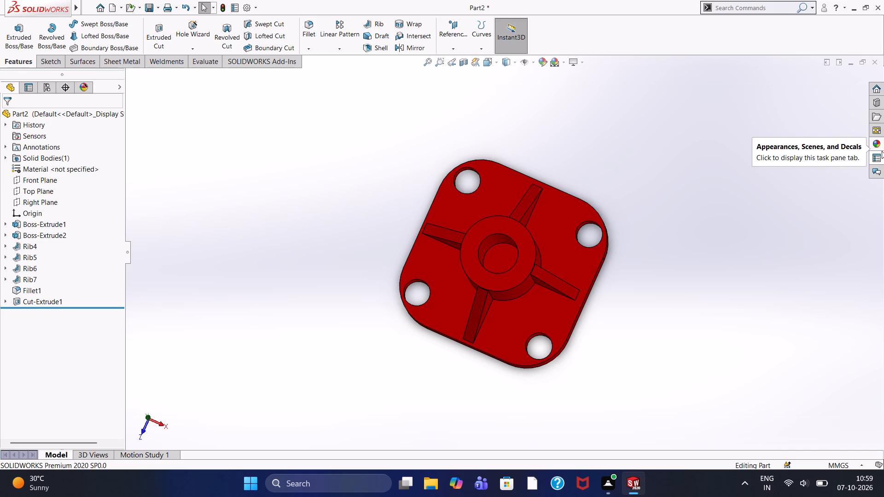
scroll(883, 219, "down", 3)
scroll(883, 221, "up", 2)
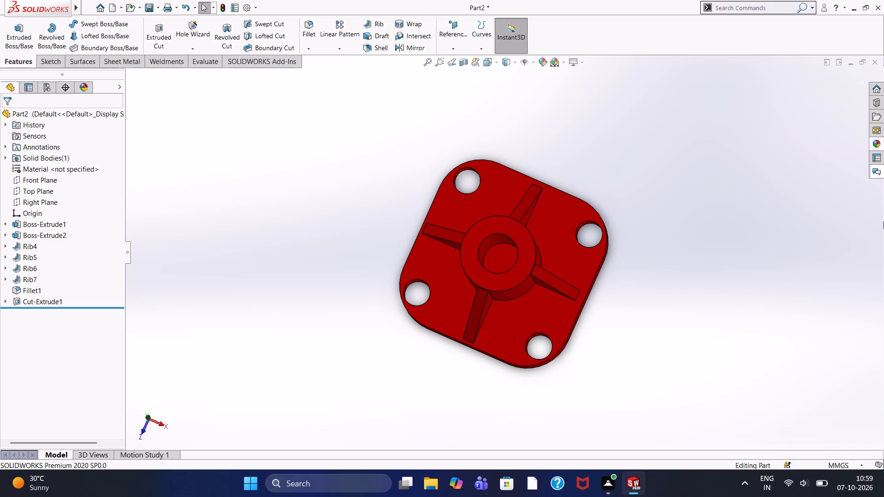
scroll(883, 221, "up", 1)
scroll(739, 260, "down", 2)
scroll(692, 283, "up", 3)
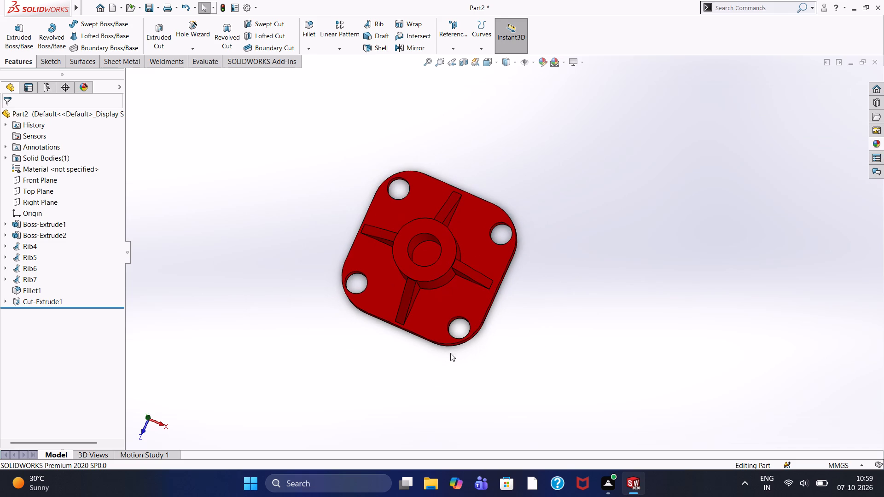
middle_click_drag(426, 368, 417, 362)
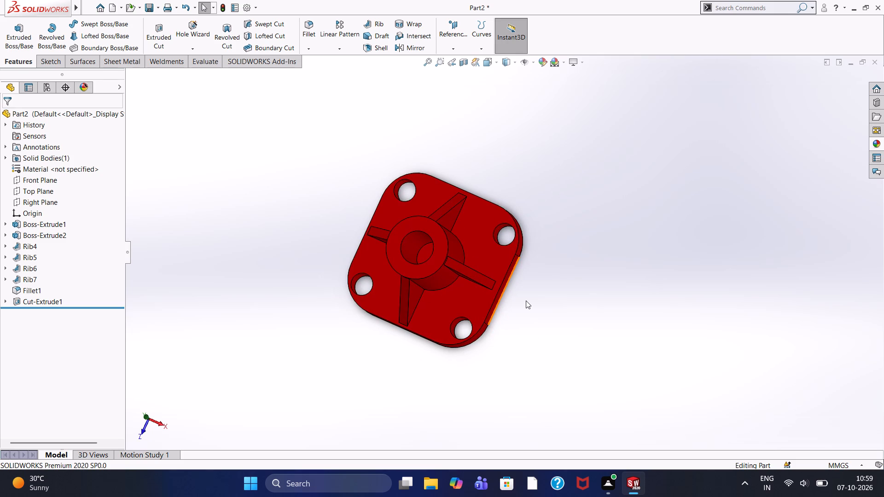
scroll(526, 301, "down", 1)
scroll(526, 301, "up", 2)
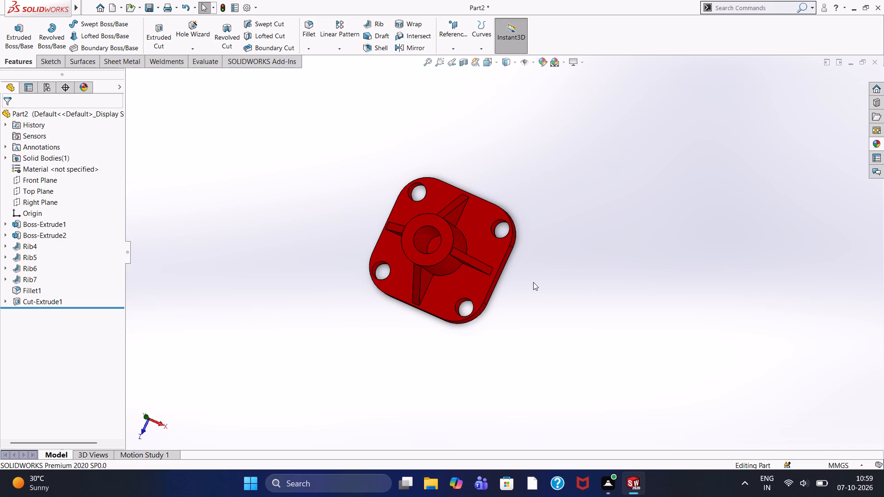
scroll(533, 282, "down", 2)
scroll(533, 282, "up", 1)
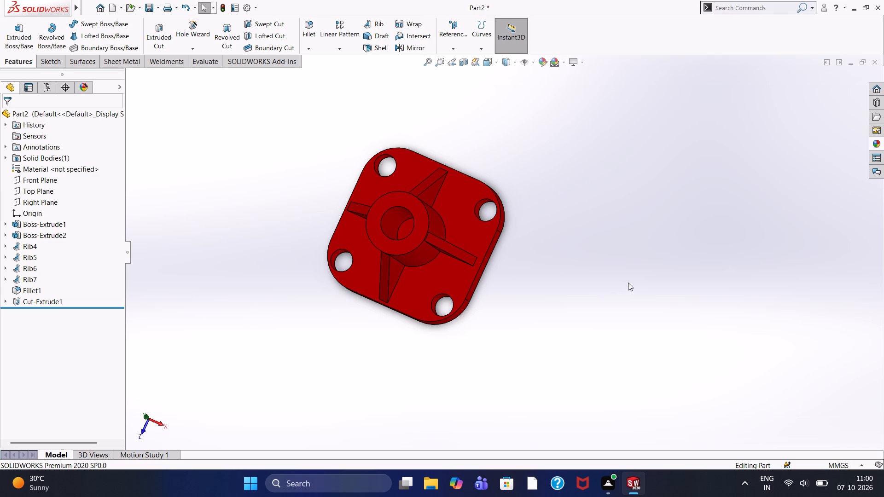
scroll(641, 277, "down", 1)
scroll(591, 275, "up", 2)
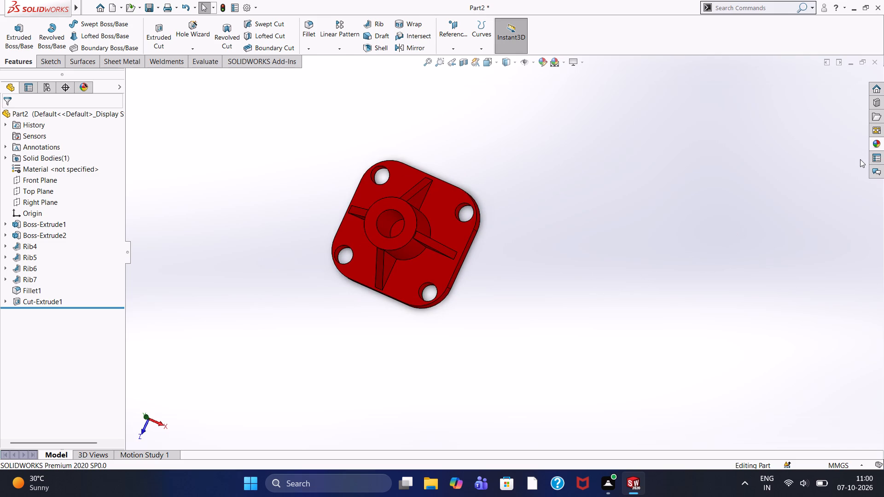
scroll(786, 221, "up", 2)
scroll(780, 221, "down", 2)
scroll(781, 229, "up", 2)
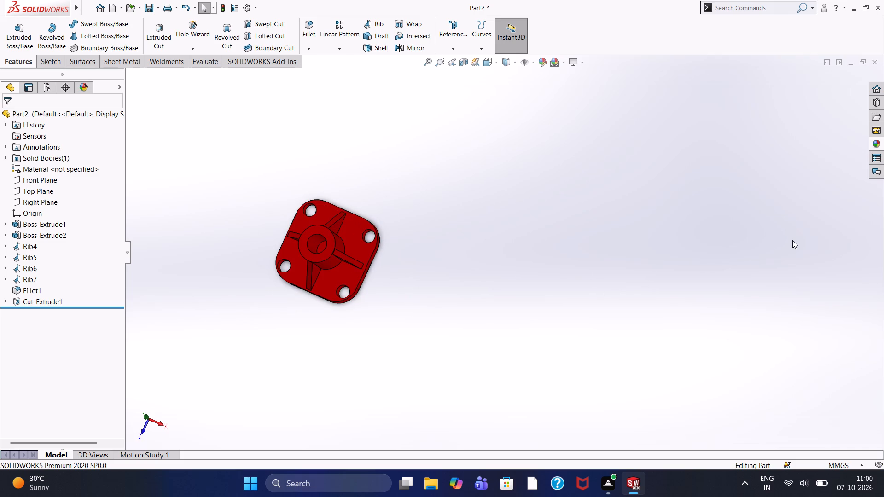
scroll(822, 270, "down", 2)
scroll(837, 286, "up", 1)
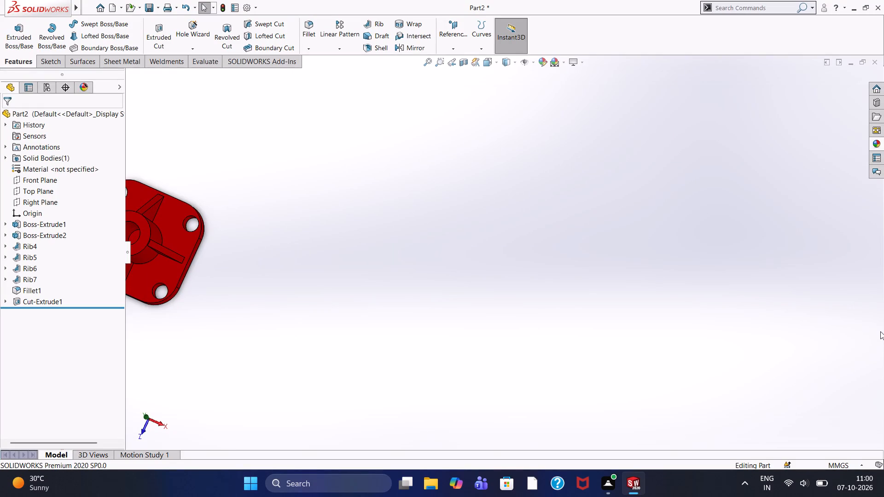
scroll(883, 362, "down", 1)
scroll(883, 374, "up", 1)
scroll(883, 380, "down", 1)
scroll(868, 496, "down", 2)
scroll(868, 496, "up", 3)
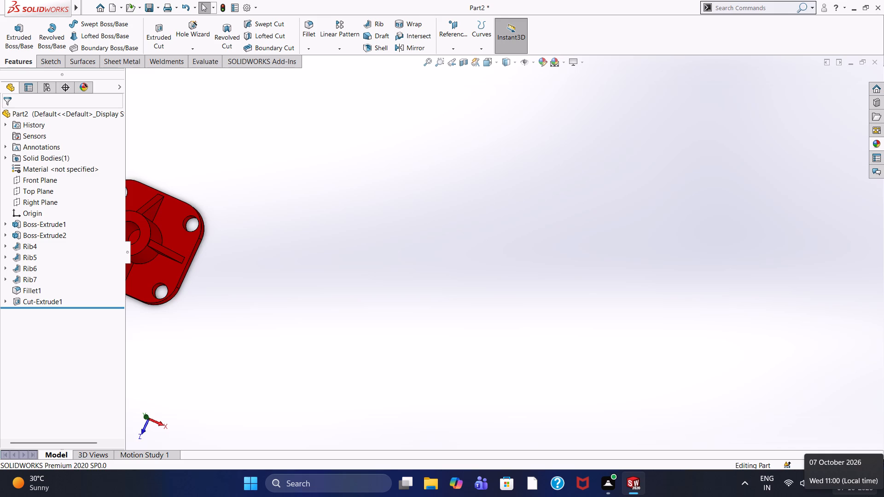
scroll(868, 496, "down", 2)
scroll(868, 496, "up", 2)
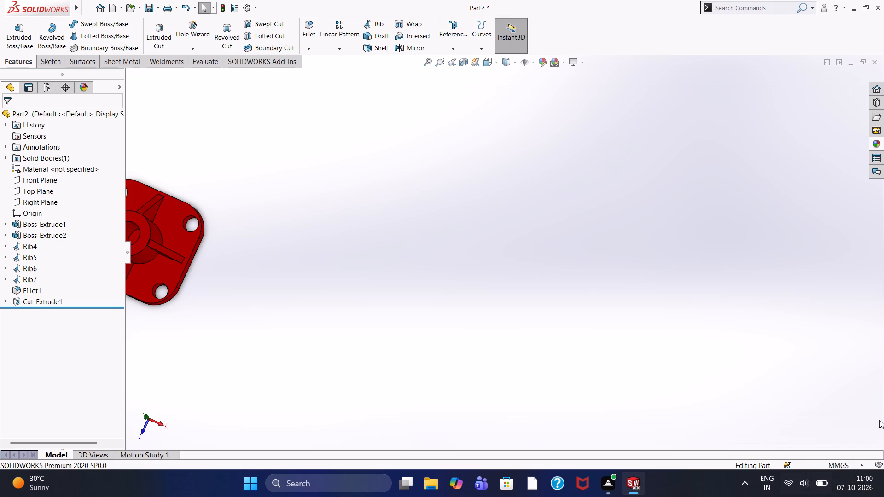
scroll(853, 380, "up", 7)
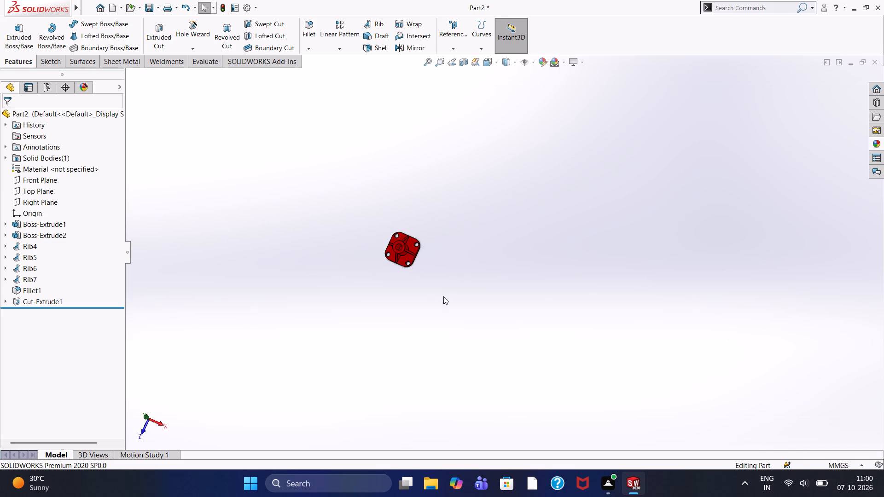
Check the boss, bore, four ribs and corner holes from directly above the plate and at a slight tilt.
scroll(369, 239, "down", 3)
scroll(506, 283, "down", 1)
scroll(396, 260, "down", 4)
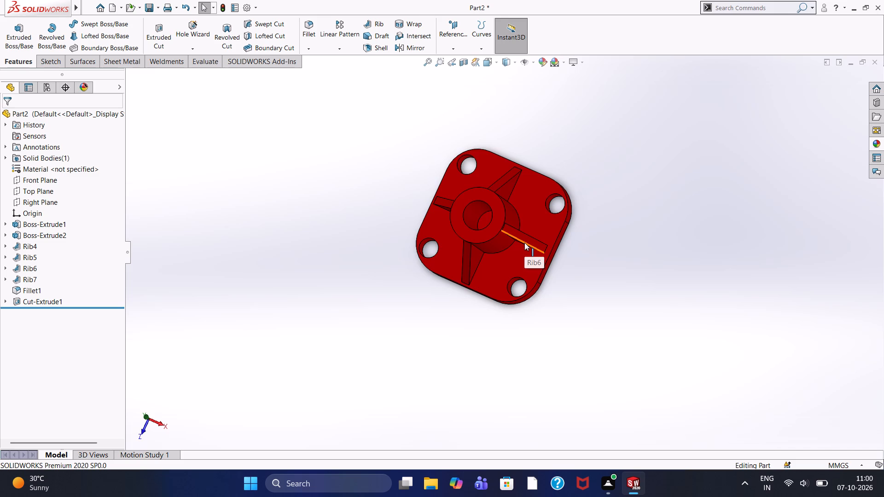
scroll(474, 214, "down", 4)
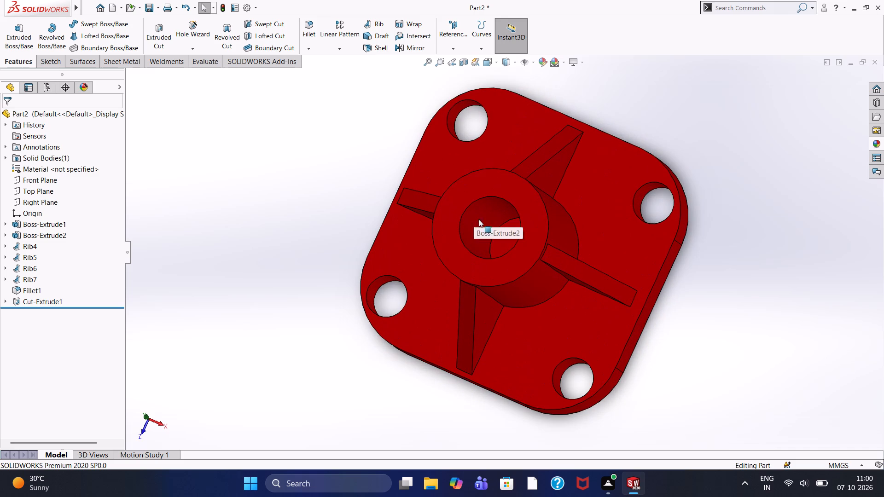
scroll(490, 229, "up", 2)
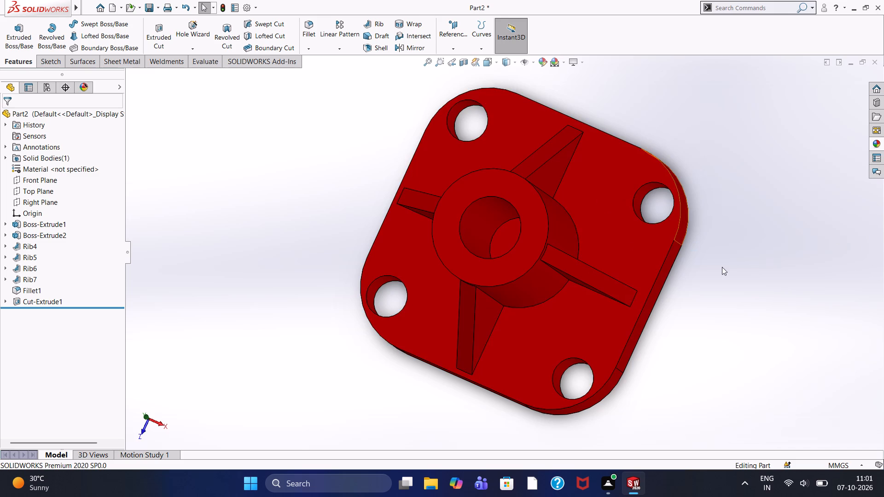
middle_click_drag(726, 267, 753, 267)
middle_click_drag(703, 272, 701, 279)
middle_click_drag(709, 263, 696, 272)
scroll(590, 246, "down", 2)
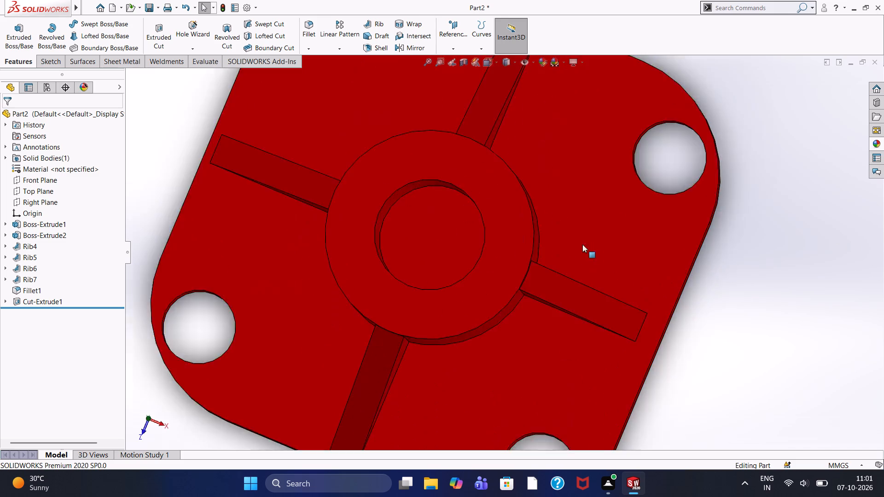
scroll(582, 244, "down", 3)
scroll(540, 249, "up", 4)
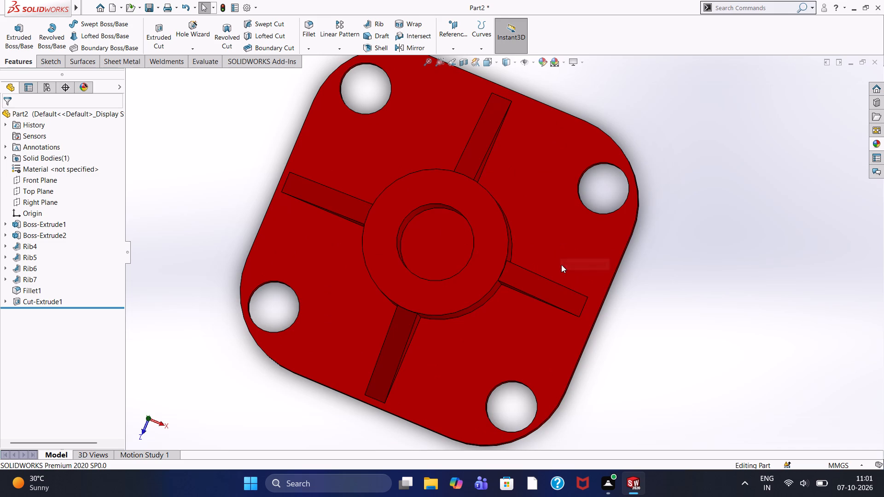
scroll(660, 263, "up", 4)
scroll(597, 291, "down", 8)
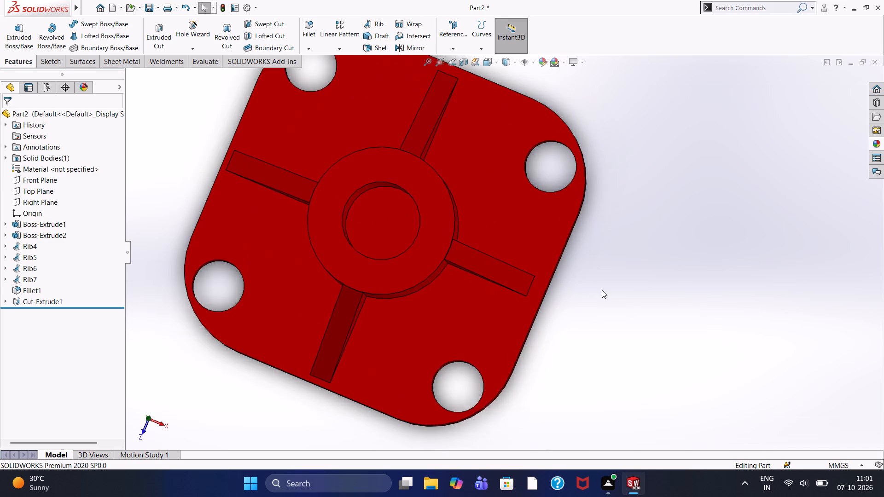
scroll(602, 290, "up", 3)
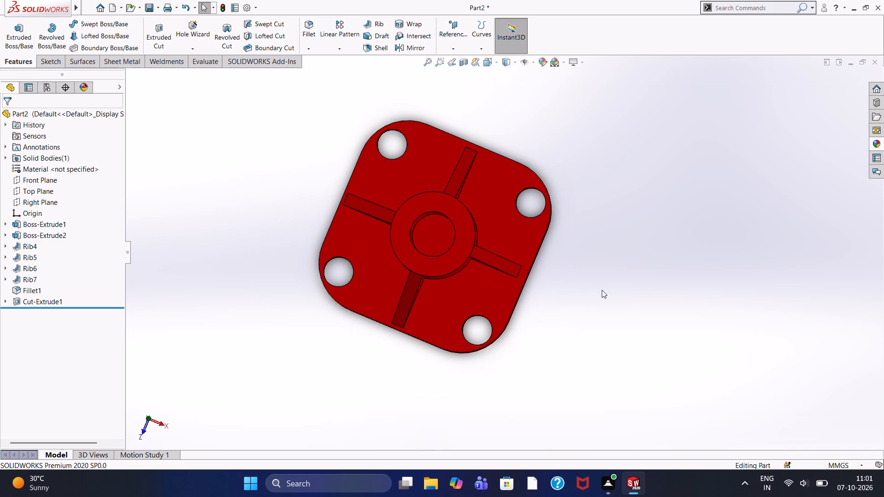
Inspect the boss height, the sloping ribs and the plate thickness from oblique angles.
middle_click_drag(588, 298, 588, 237)
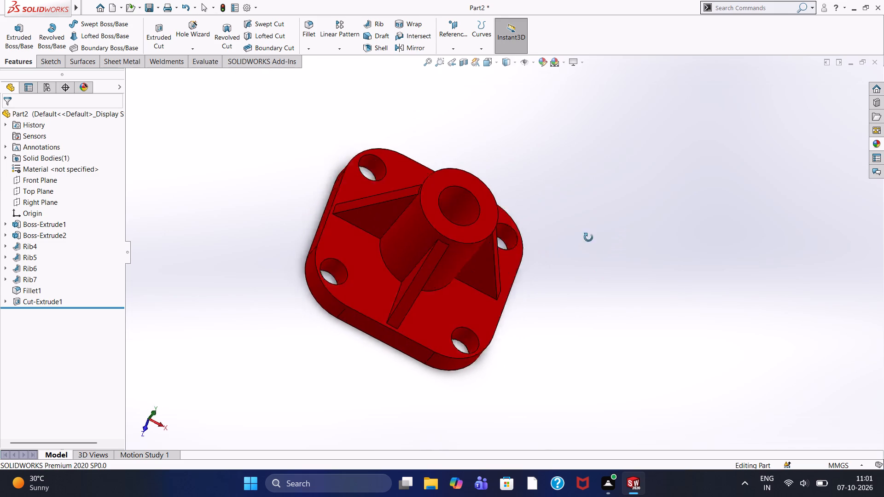
middle_click_drag(588, 237, 568, 243)
scroll(586, 303, "down", 2)
scroll(586, 303, "up", 3)
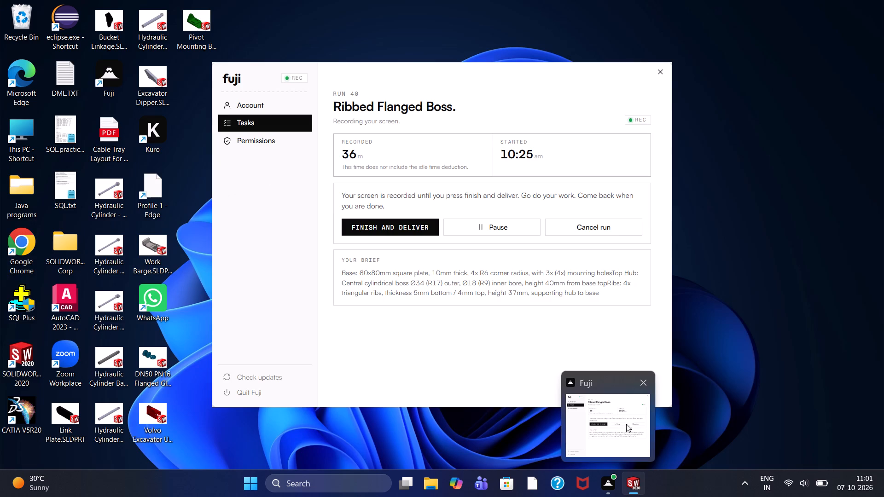
scroll(546, 290, "up", 3)
scroll(411, 342, "down", 3)
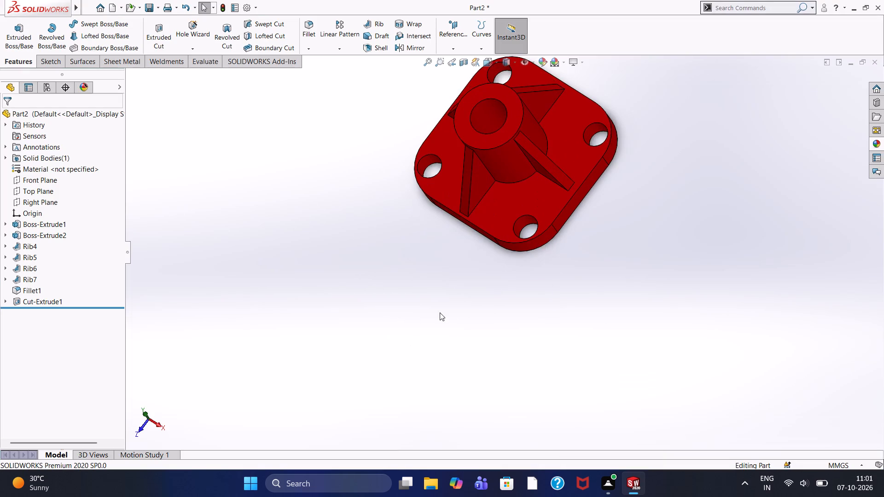
scroll(467, 251, "up", 3)
middle_click_drag(454, 297, 498, 268)
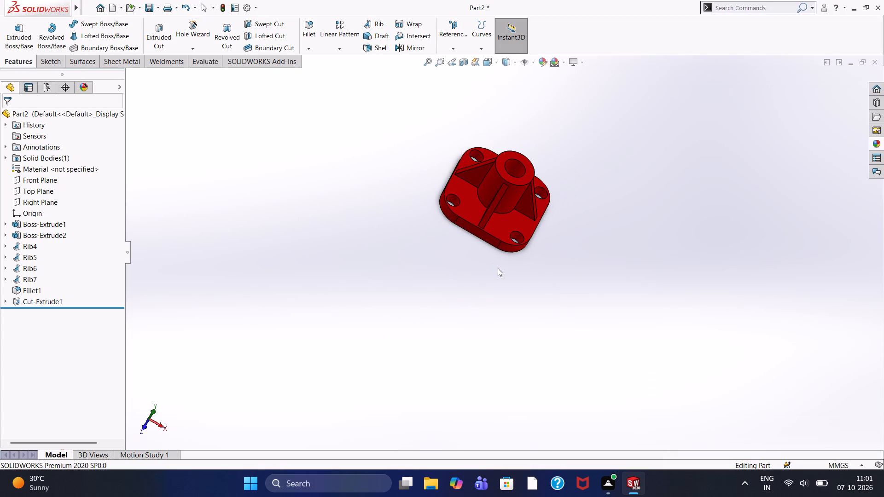
scroll(503, 216, "up", 3)
scroll(516, 204, "down", 5)
scroll(495, 269, "down", 7)
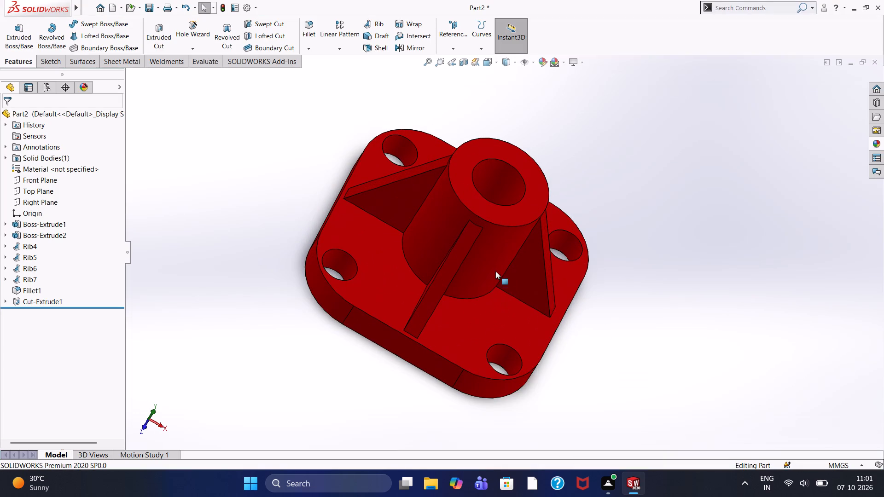
middle_click_drag(565, 377, 545, 387)
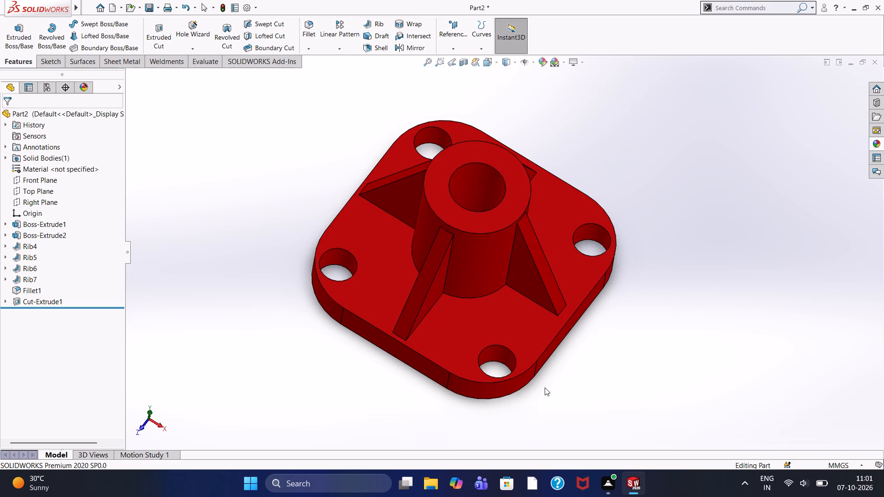
Examine the rib-to-boss joints, the corner holes and the bore opening up close from an oblique angle.
scroll(545, 373, "down", 2)
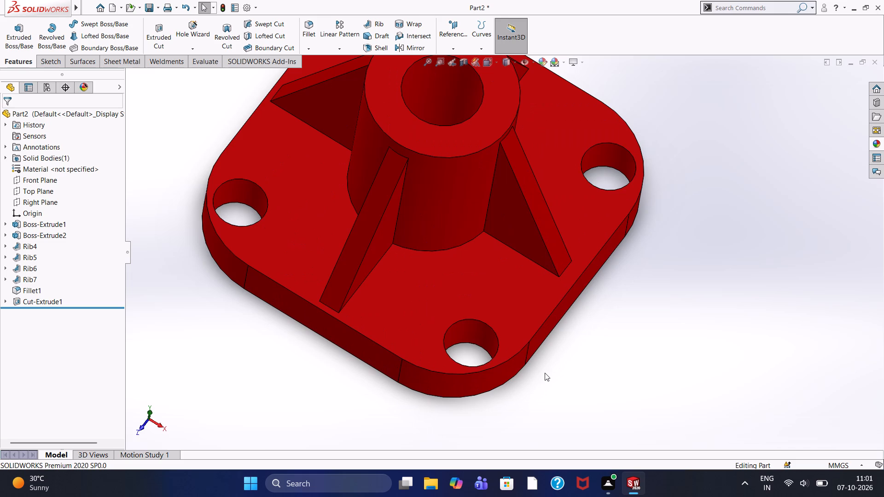
scroll(546, 314, "up", 4)
scroll(558, 225, "down", 2)
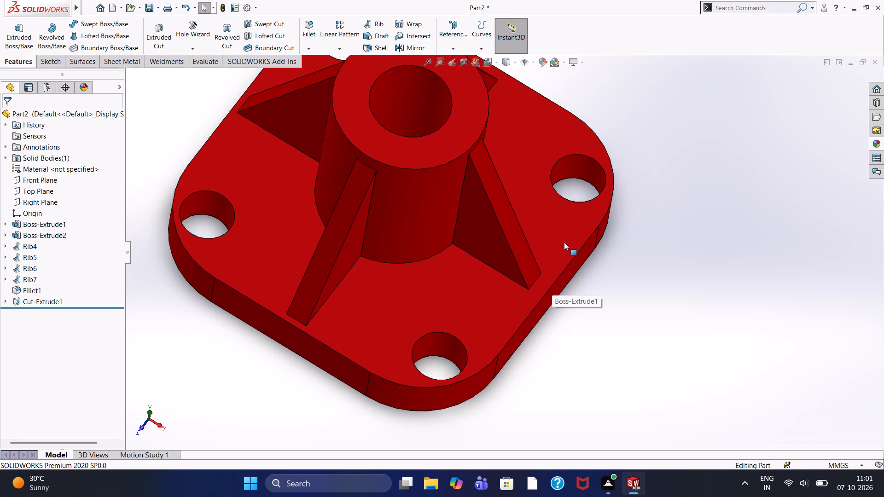
scroll(495, 210, "up", 3)
scroll(454, 197, "up", 2)
scroll(402, 154, "down", 1)
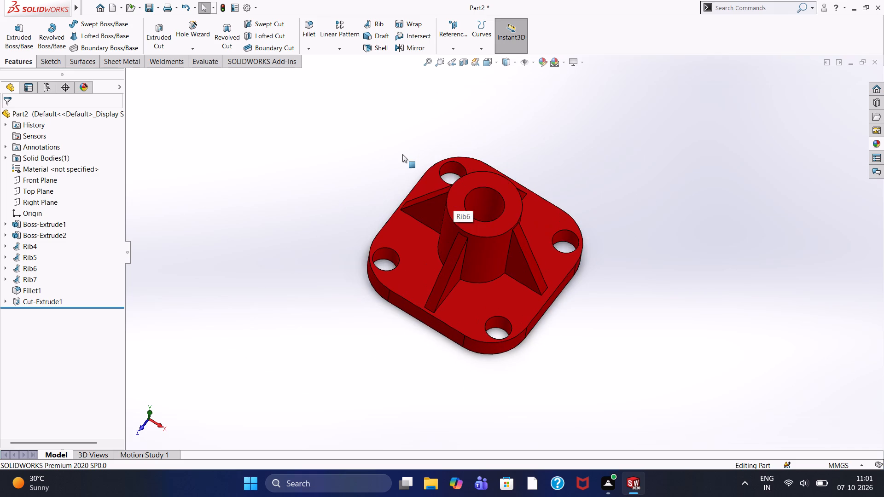
middle_click_drag(402, 154, 407, 154)
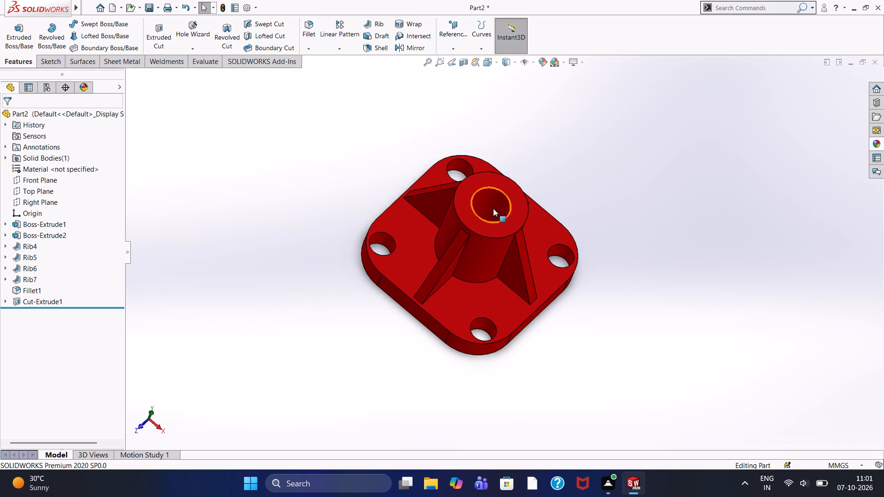
scroll(497, 209, "down", 4)
scroll(497, 209, "up", 1)
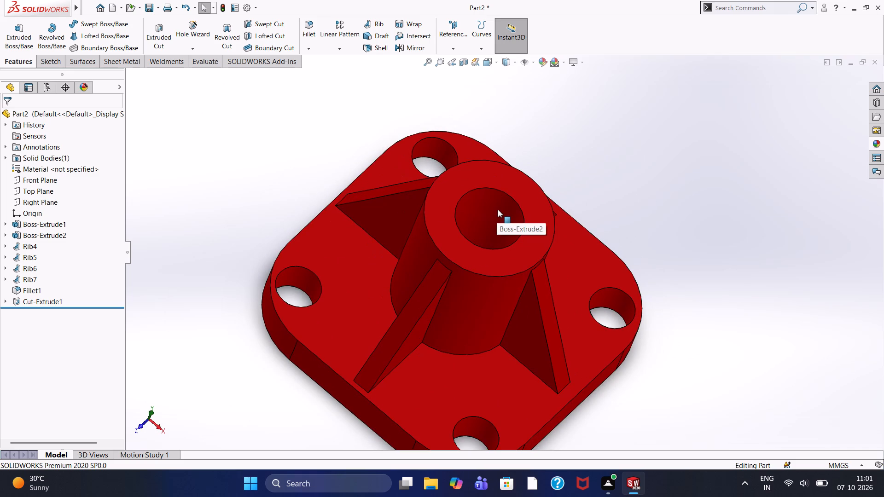
Examine the boss's top face, bore opening and adjoining ribs up close and from a distance at an oblique angle.
scroll(488, 215, "down", 4)
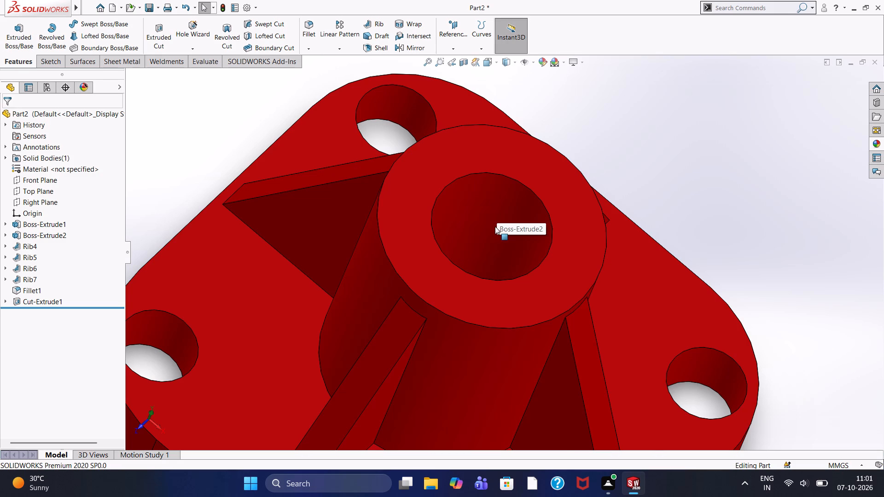
scroll(495, 226, "down", 2)
scroll(495, 226, "up", 6)
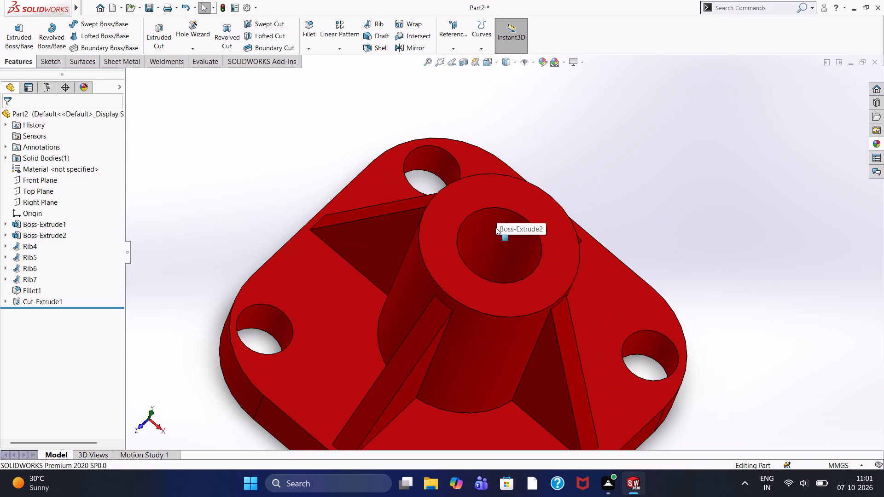
scroll(495, 227, "down", 4)
scroll(496, 228, "up", 5)
scroll(502, 273, "down", 3)
scroll(502, 273, "up", 2)
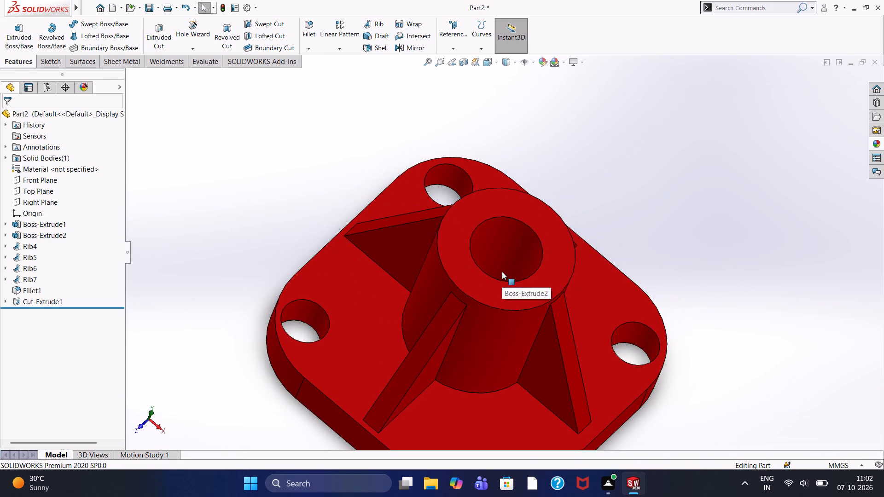
scroll(504, 266, "up", 3)
scroll(503, 265, "down", 2)
scroll(503, 265, "up", 3)
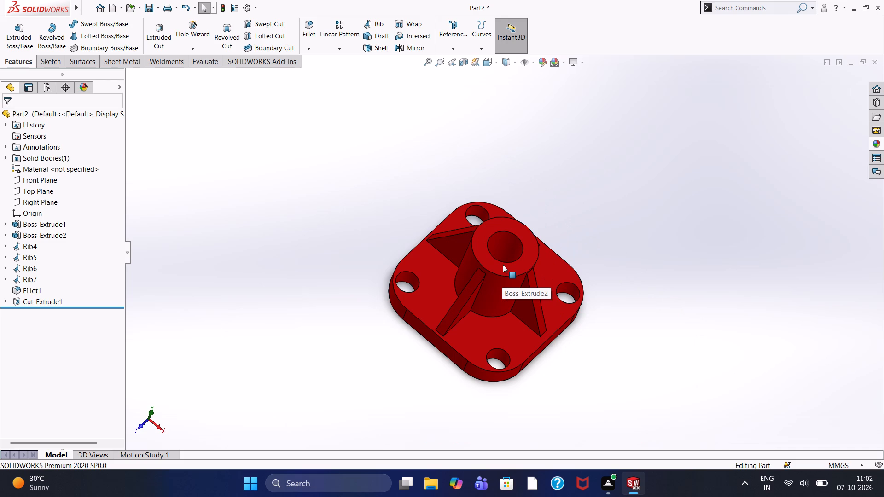
scroll(503, 265, "down", 2)
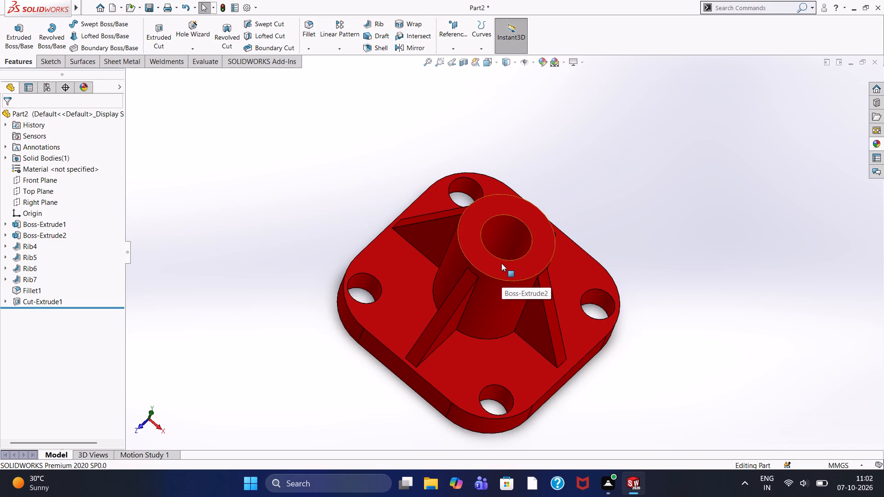
scroll(515, 253, "down", 4)
scroll(506, 237, "up", 2)
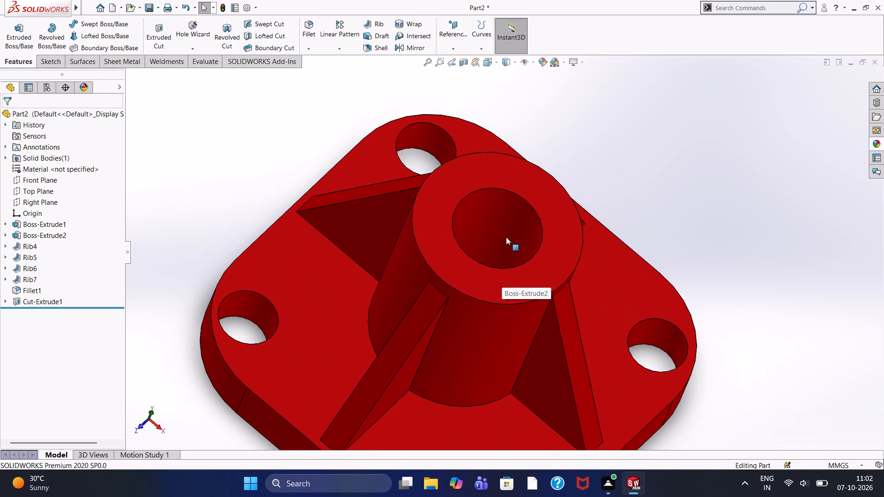
scroll(506, 237, "down", 2)
scroll(506, 237, "up", 3)
scroll(506, 237, "down", 5)
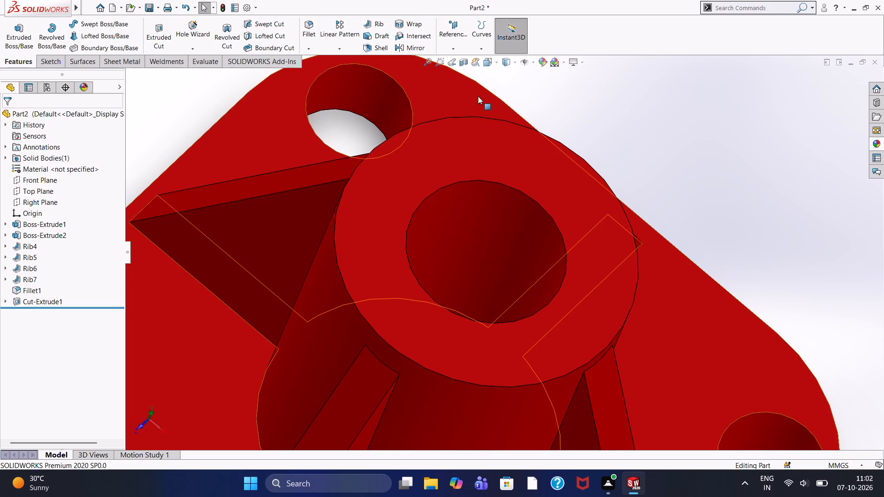
scroll(377, 139, "up", 1)
scroll(446, 270, "up", 5)
scroll(518, 278, "up", 3)
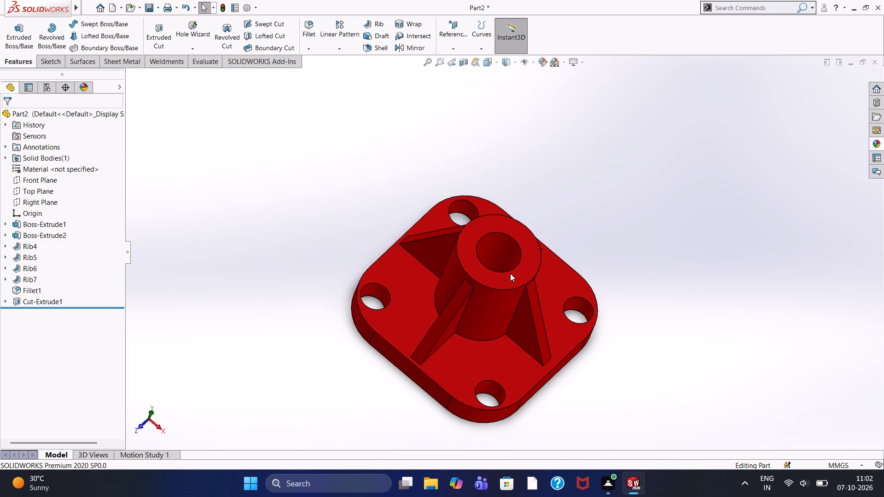
Inspect the boss profile, rib slopes and four corner holes from a low side angle and from the tilted front.
middle_click_drag(341, 200, 353, 118)
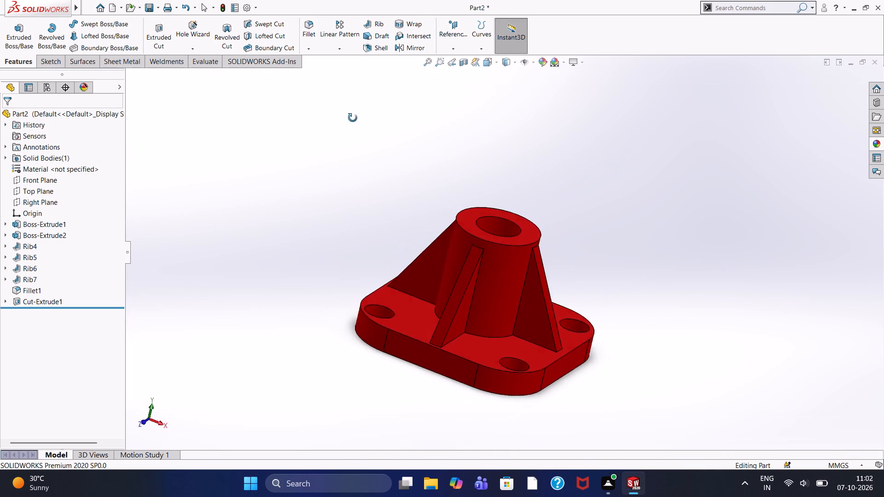
middle_click_drag(353, 118, 356, 210)
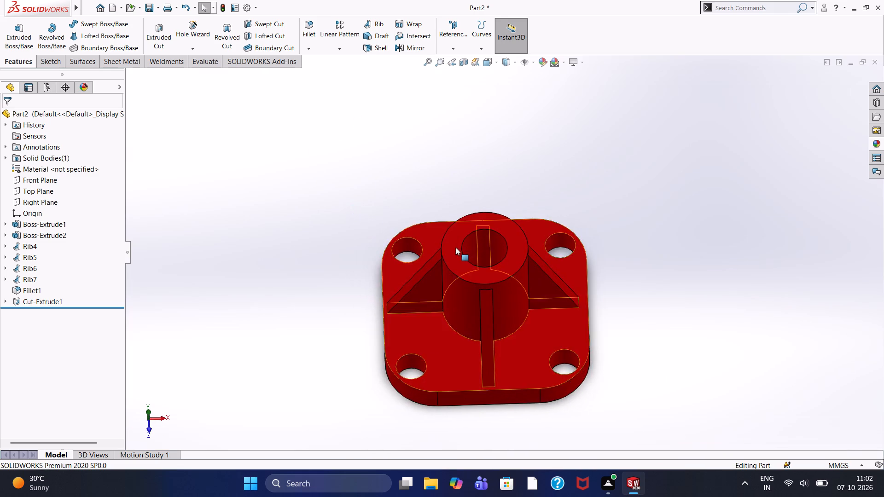
scroll(465, 240, "down", 1)
scroll(533, 259, "down", 7)
scroll(472, 250, "up", 4)
scroll(483, 259, "down", 7)
scroll(483, 259, "up", 4)
scroll(483, 259, "down", 2)
scroll(483, 259, "up", 4)
scroll(483, 259, "down", 3)
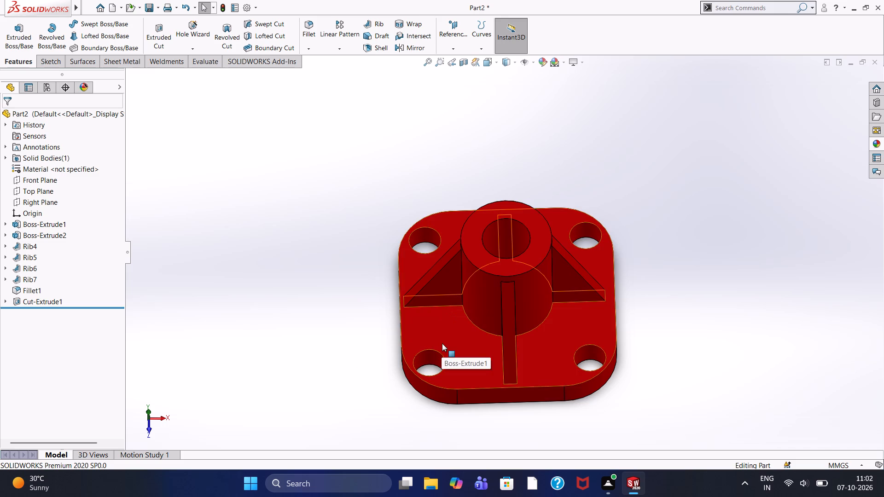
scroll(442, 343, "down", 2)
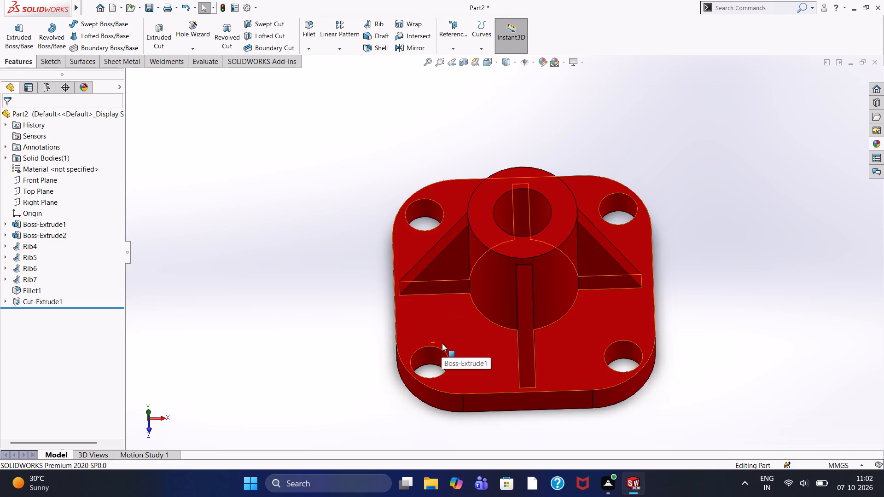
scroll(442, 343, "up", 2)
scroll(442, 343, "down", 2)
scroll(442, 343, "up", 1)
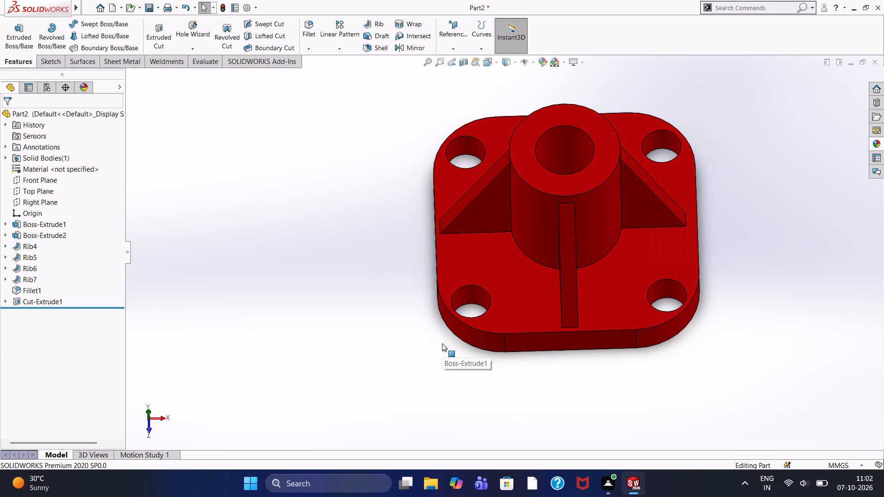
scroll(442, 343, "down", 3)
scroll(442, 343, "up", 3)
scroll(478, 277, "up", 3)
scroll(567, 108, "down", 2)
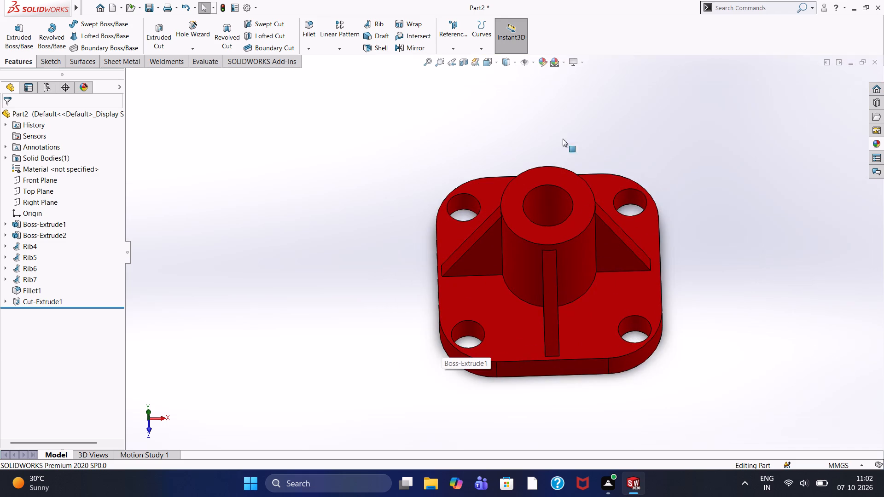
scroll(565, 212, "down", 3)
scroll(559, 227, "up", 5)
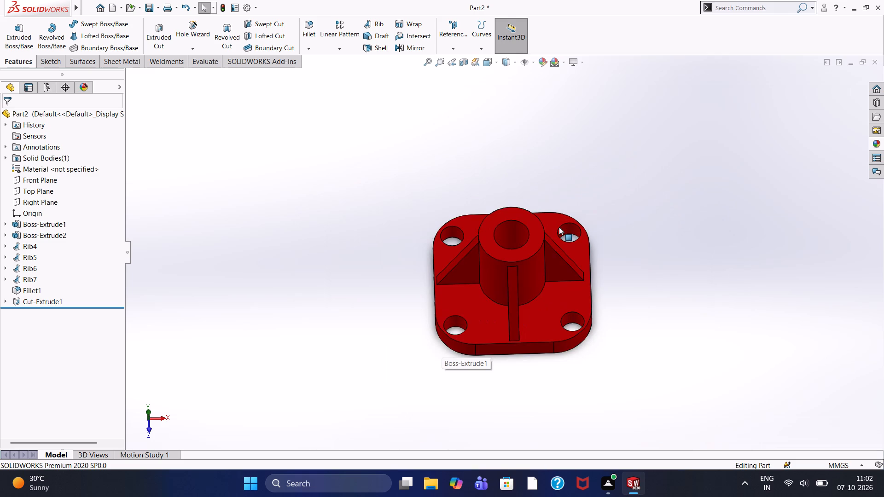
scroll(559, 227, "down", 2)
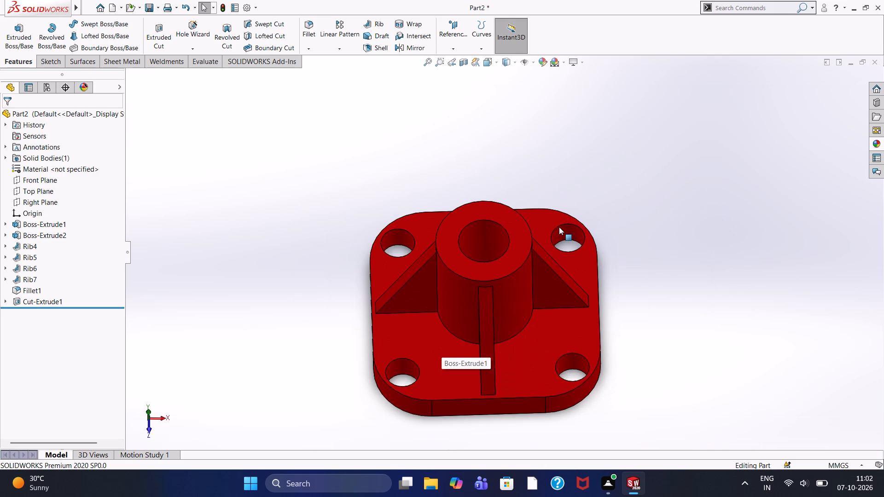
scroll(559, 227, "down", 4)
scroll(559, 227, "up", 3)
scroll(509, 260, "up", 4)
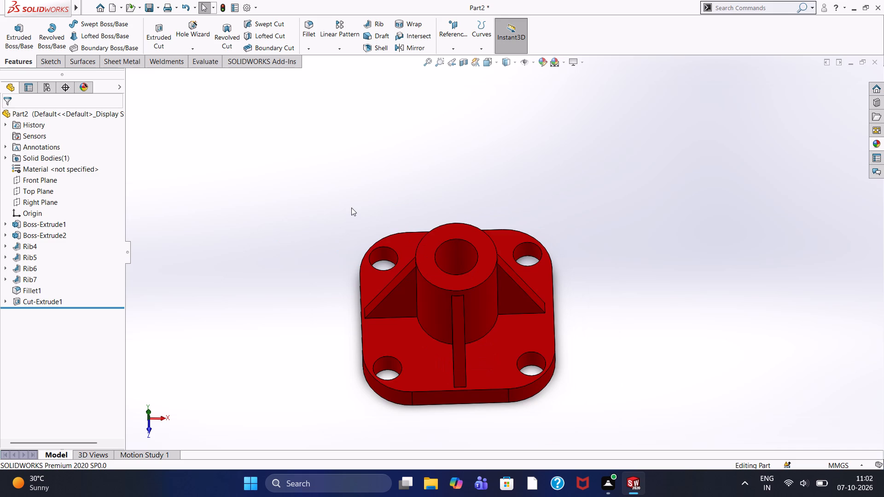
scroll(355, 216, "up", 2)
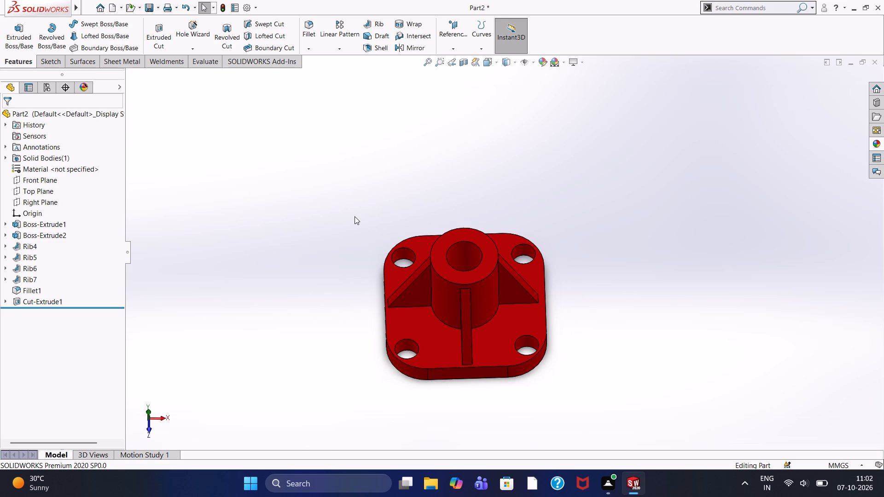
scroll(352, 224, "down", 3)
scroll(598, 299, "up", 4)
scroll(621, 373, "down", 3)
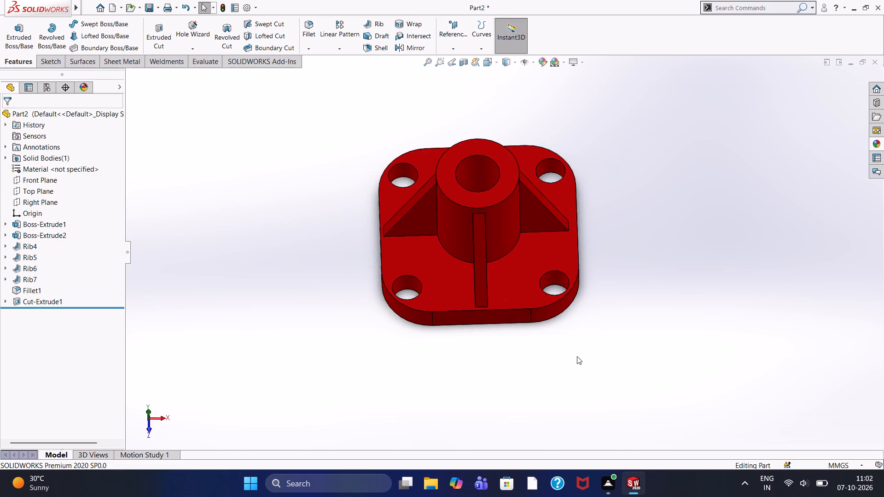
Fillet the outer end edges of all four ribs, where they meet the base plate, with a 2 mm symmetric radius.
scroll(577, 356, "down", 1)
scroll(507, 277, "down", 2)
scroll(521, 262, "up", 2)
scroll(552, 187, "down", 7)
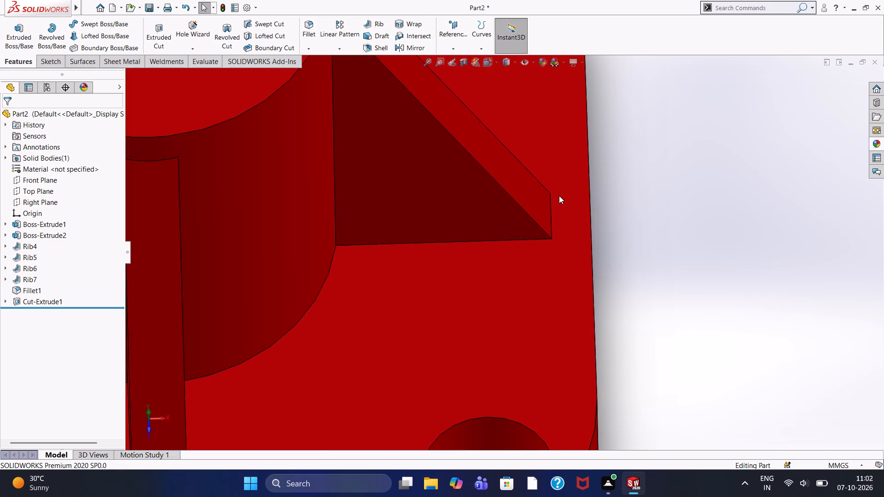
scroll(555, 195, "up", 1)
scroll(411, 25, "up", 2)
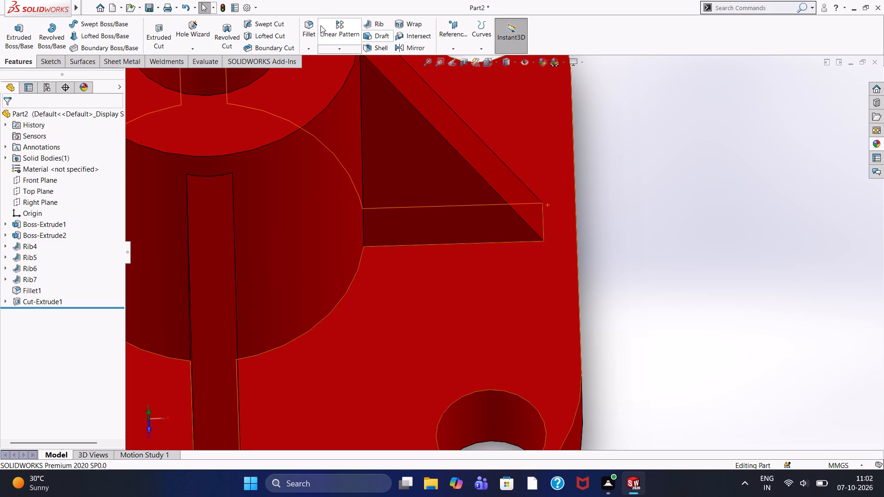
left_click(315, 25)
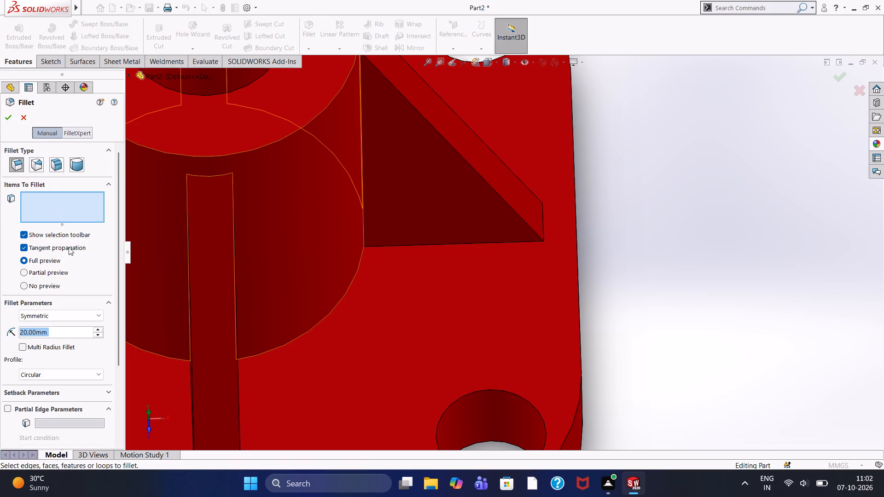
key("2")
key("Return")
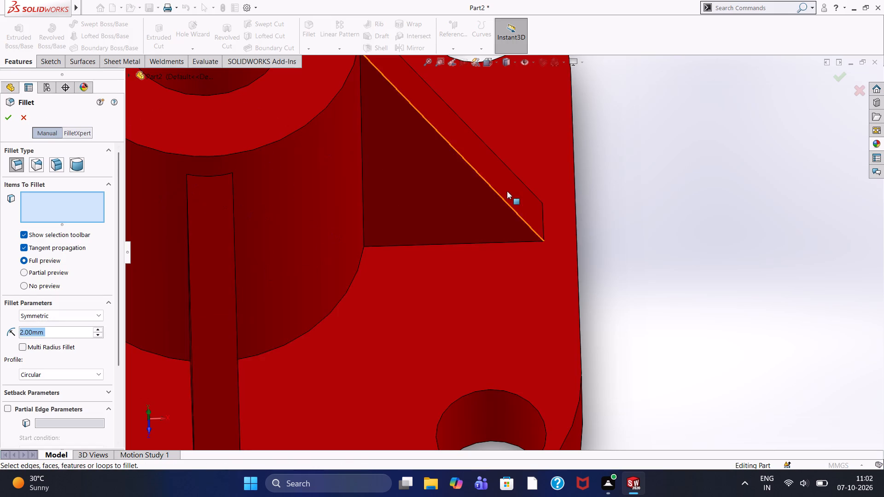
left_click(542, 230)
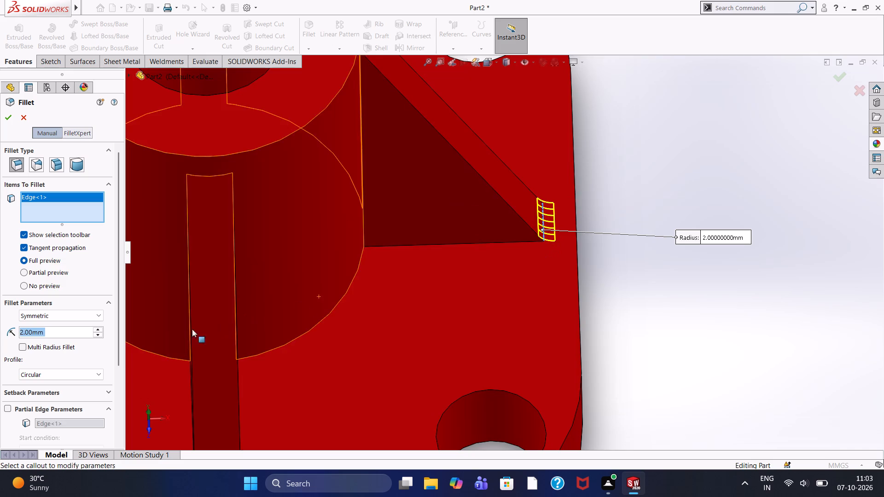
scroll(204, 311, "up", 2)
scroll(256, 354, "up", 3)
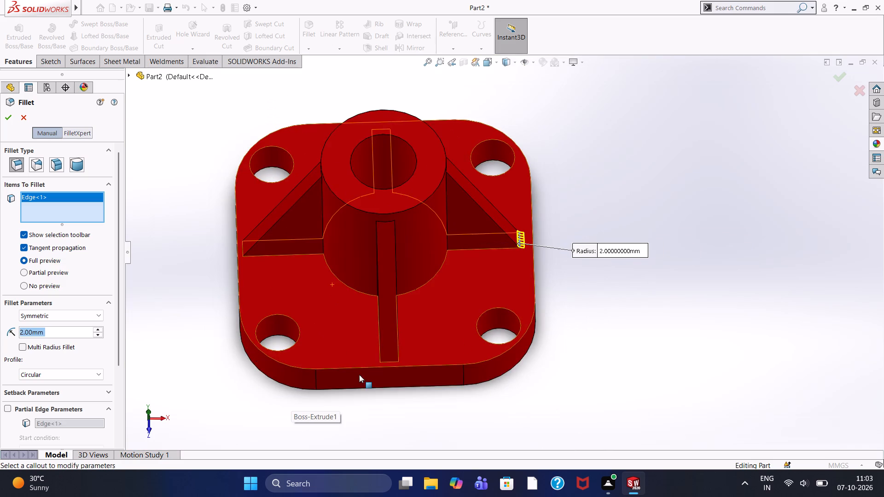
scroll(360, 371, "down", 7)
left_click(531, 270)
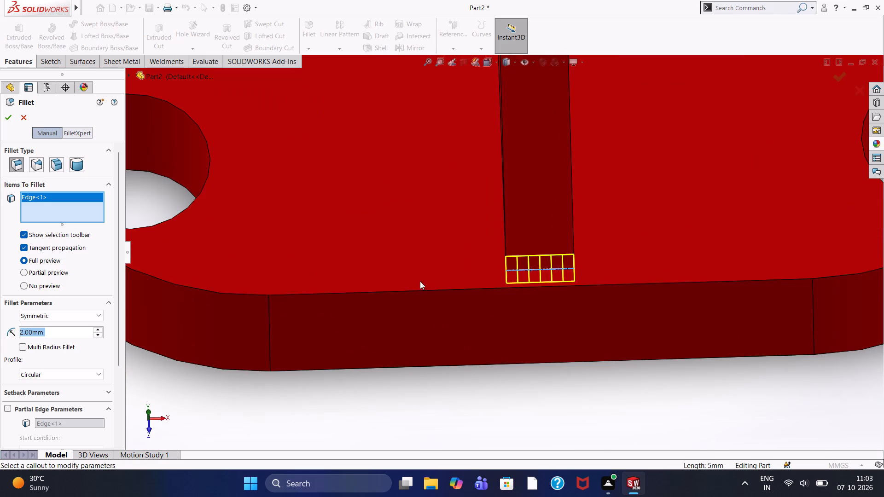
scroll(315, 234, "up", 3)
scroll(298, 135, "up", 6)
scroll(360, 139, "down", 7)
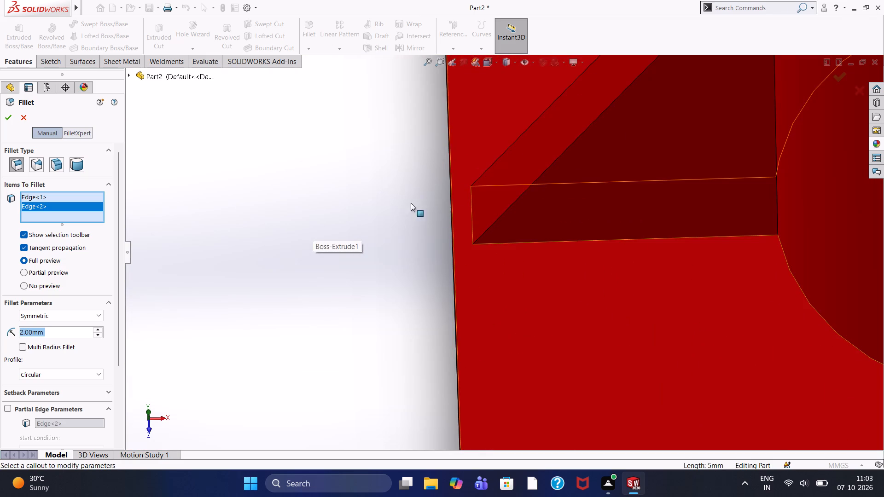
left_click(471, 215)
scroll(490, 142, "up", 2)
middle_click_drag(398, 152, 421, 281)
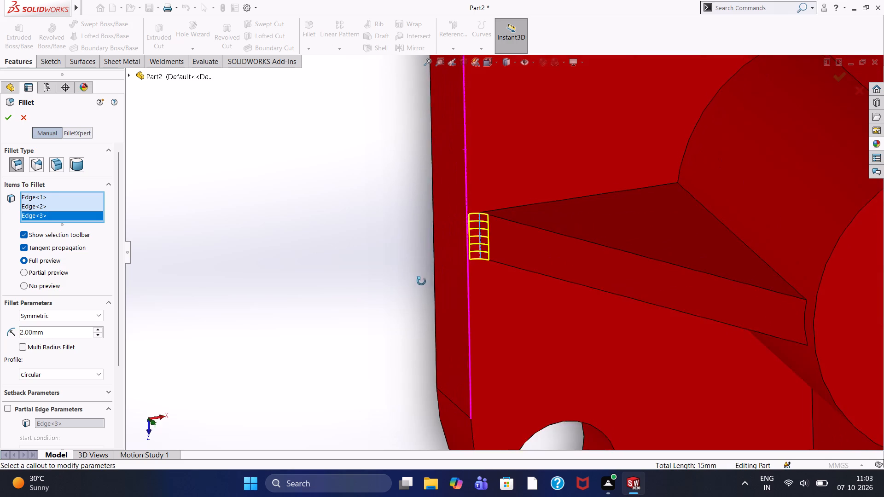
middle_click_drag(421, 281, 421, 282)
scroll(539, 142, "up", 6)
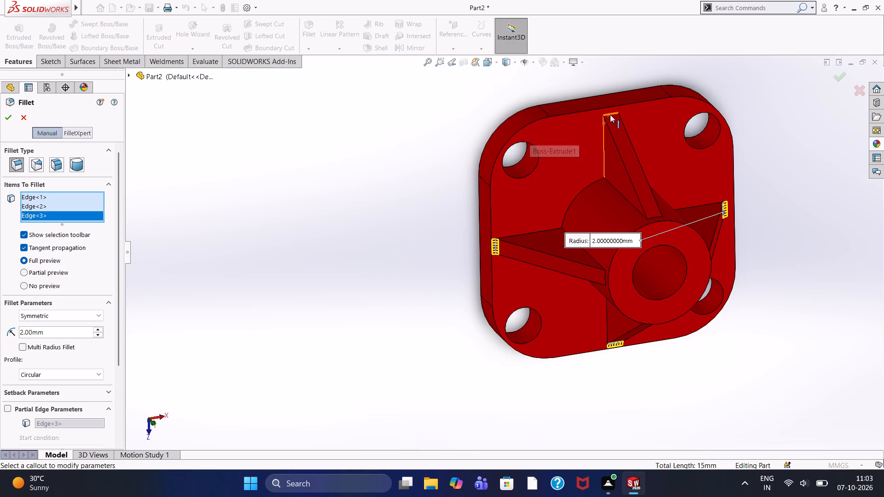
left_click(611, 115)
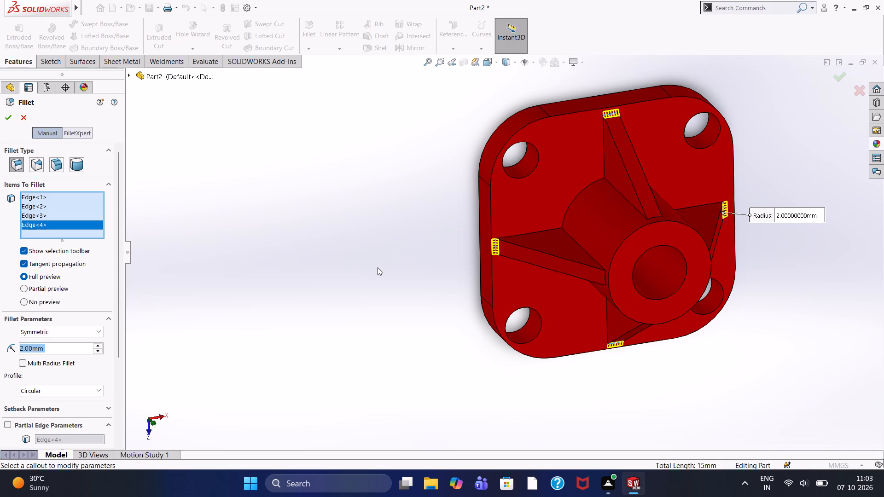
middle_click_drag(378, 268, 335, 180)
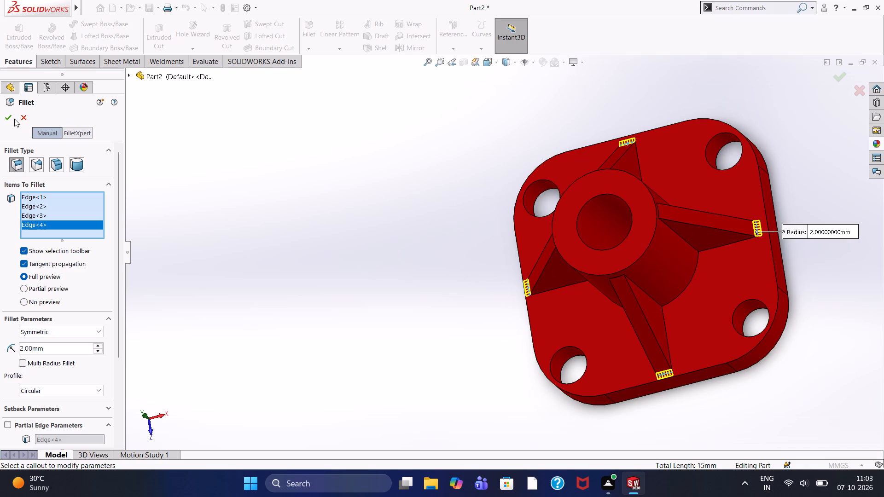
left_click(12, 118)
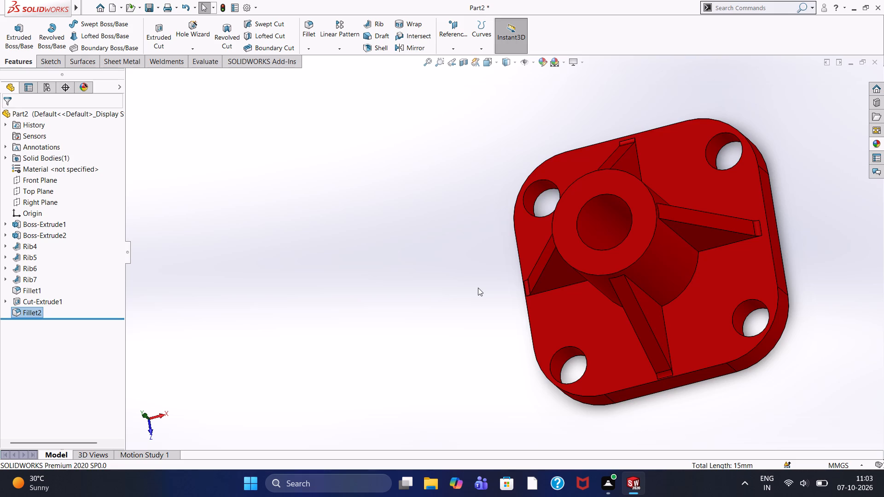
Examine the filleted outer rib ends and the adjoining base plate edges up close and from several oblique angles.
middle_click_drag(442, 279, 471, 198)
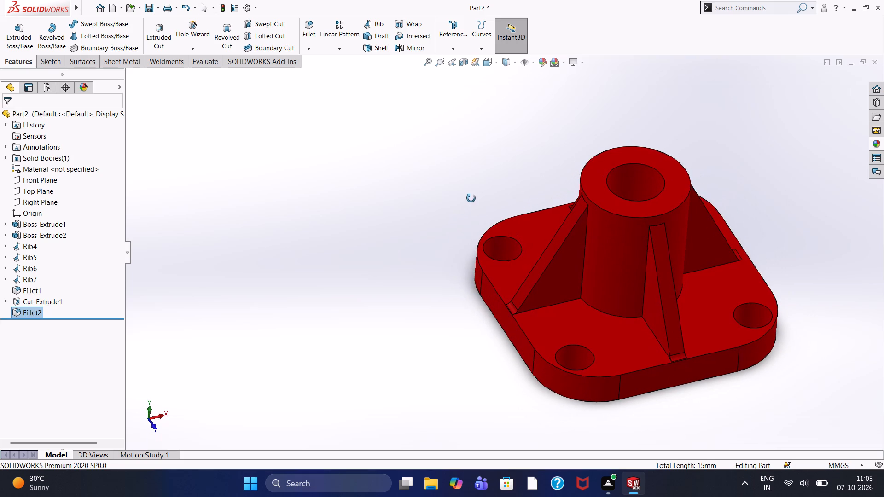
middle_click_drag(471, 198, 461, 185)
middle_click(461, 185)
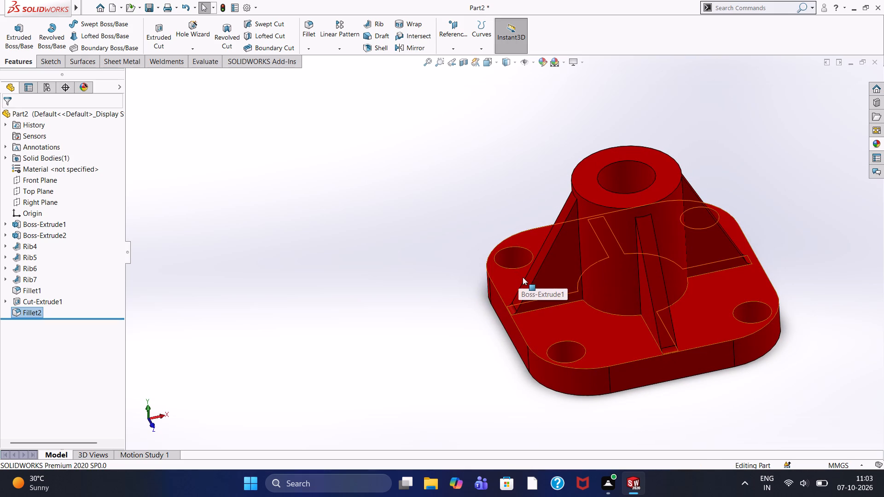
scroll(546, 289, "down", 3)
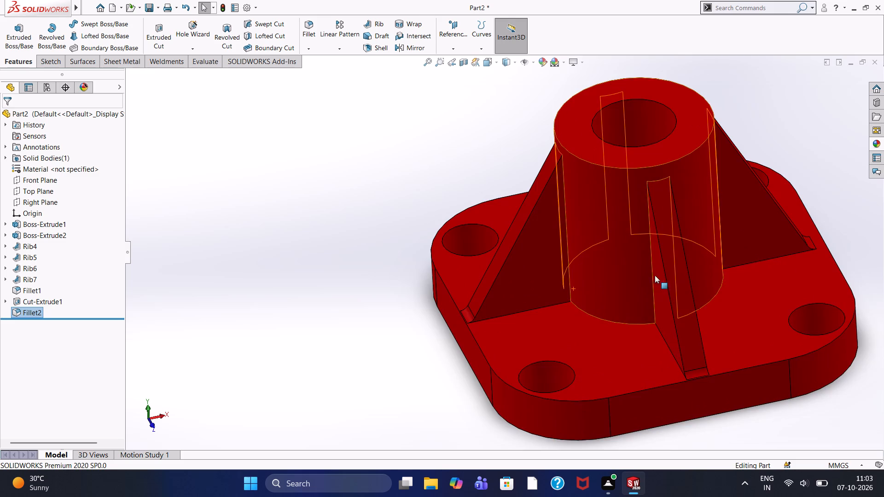
scroll(638, 272, "up", 2)
scroll(651, 315, "down", 5)
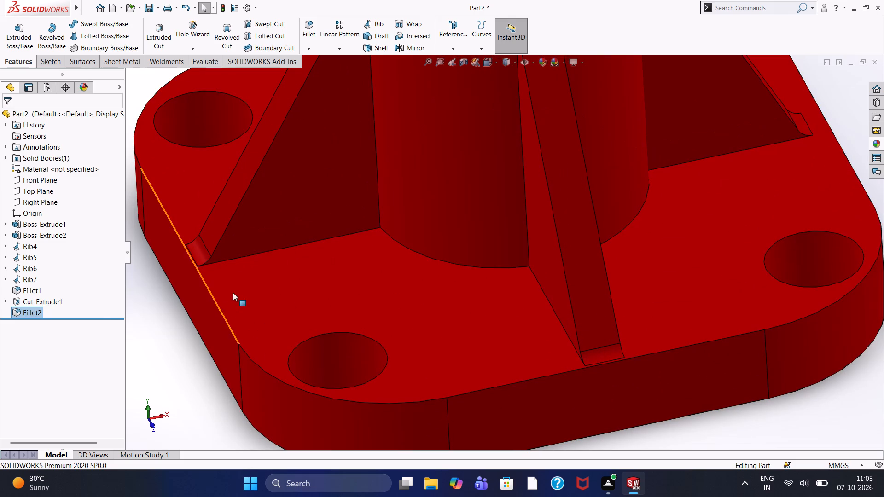
scroll(203, 354, "up", 5)
middle_click_drag(266, 279, 310, 313)
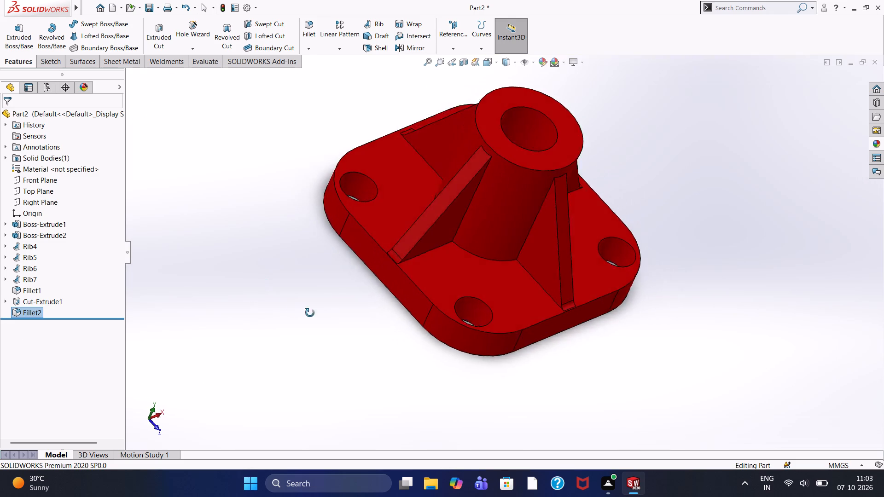
middle_click_drag(310, 313, 333, 334)
scroll(471, 244, "up", 3)
scroll(542, 215, "down", 2)
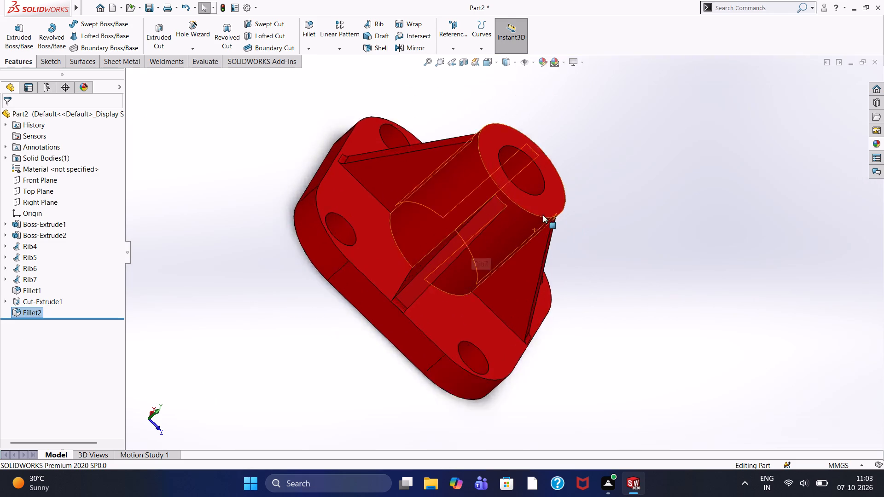
scroll(543, 215, "down", 3)
scroll(514, 268, "up", 3)
scroll(281, 352, "down", 1)
middle_click_drag(296, 318, 265, 299)
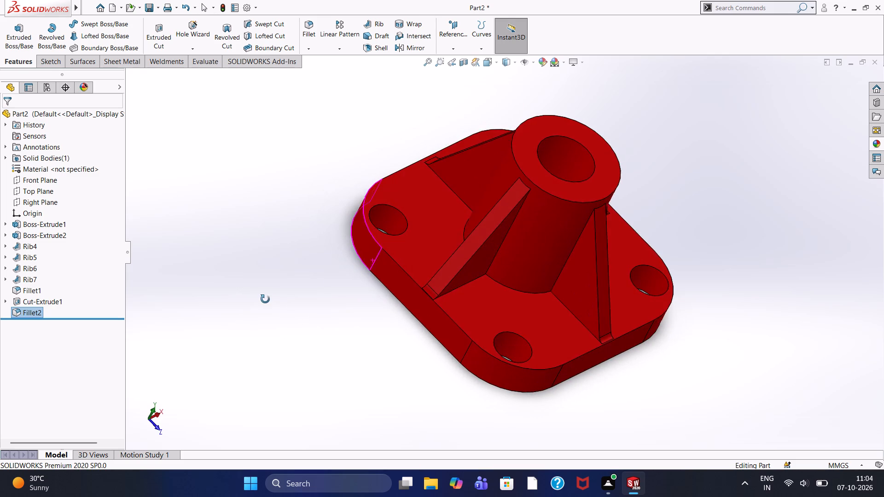
middle_click_drag(265, 299, 264, 297)
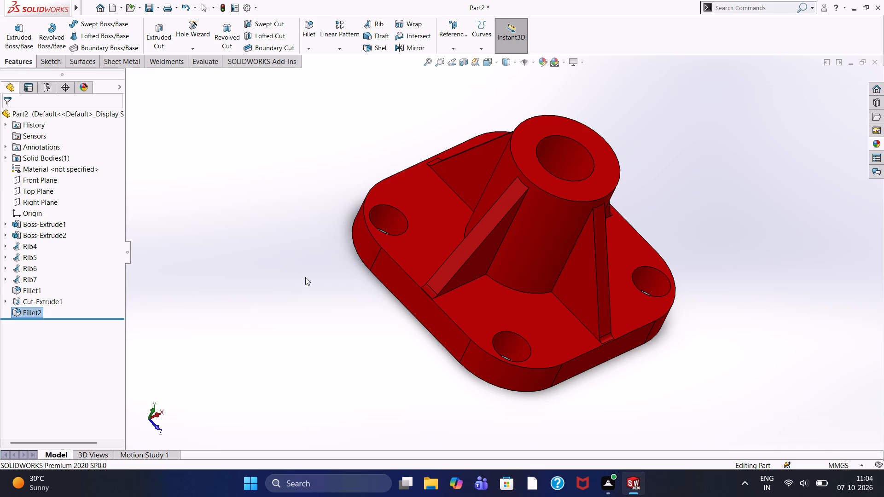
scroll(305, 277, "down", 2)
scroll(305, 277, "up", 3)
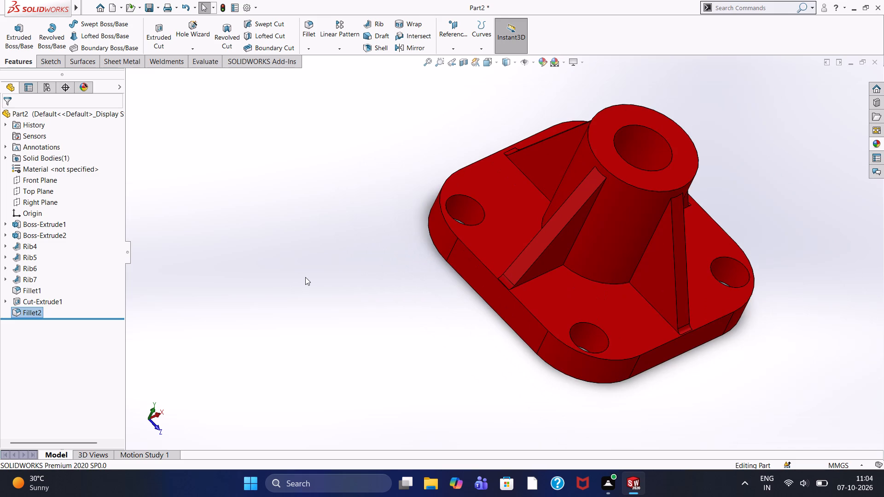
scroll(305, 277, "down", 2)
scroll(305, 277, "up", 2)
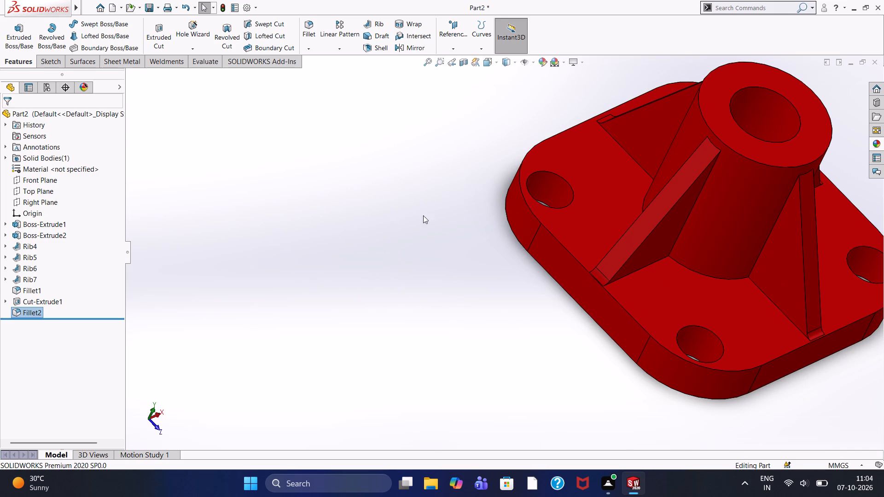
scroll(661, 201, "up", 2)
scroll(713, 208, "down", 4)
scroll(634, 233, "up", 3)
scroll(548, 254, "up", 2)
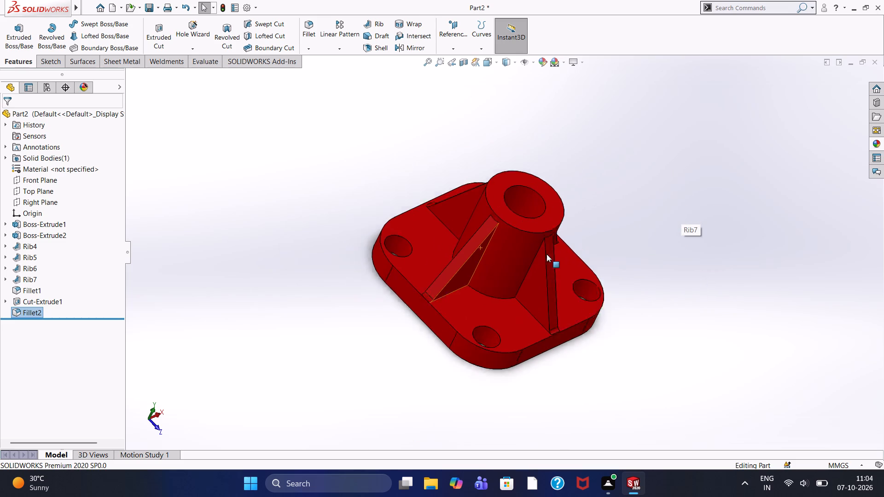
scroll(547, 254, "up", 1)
Inspect the boss's top face, bore opening and the upper ends of the ribs up close from an oblique angle.
middle_click_drag(424, 350, 360, 310)
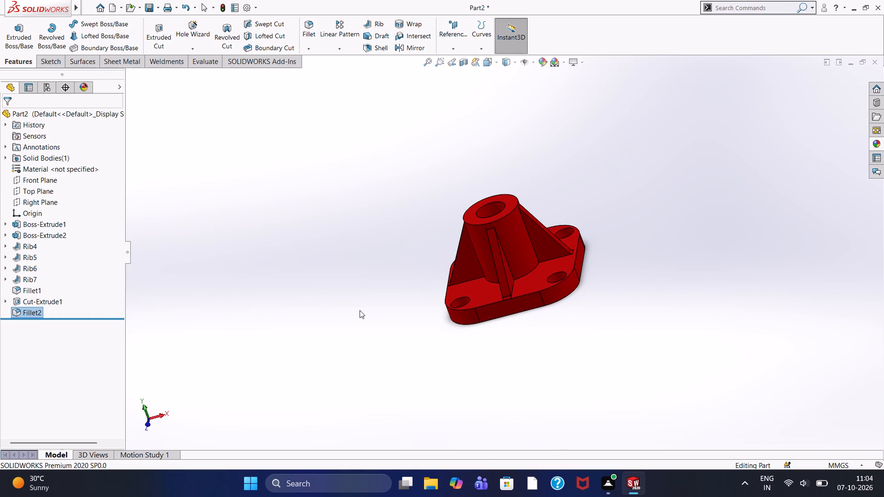
scroll(360, 310, "down", 2)
scroll(360, 310, "up", 2)
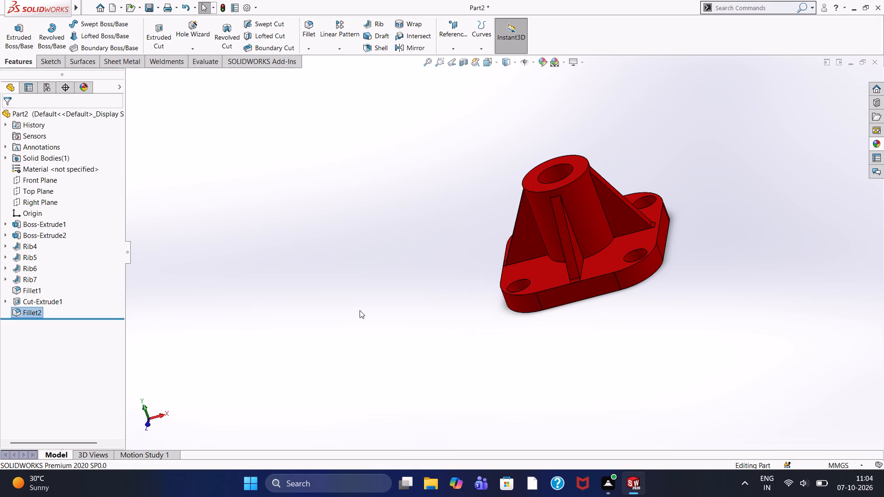
scroll(360, 310, "down", 2)
scroll(659, 148, "up", 4)
middle_click_drag(431, 230, 488, 245)
scroll(593, 208, "down", 9)
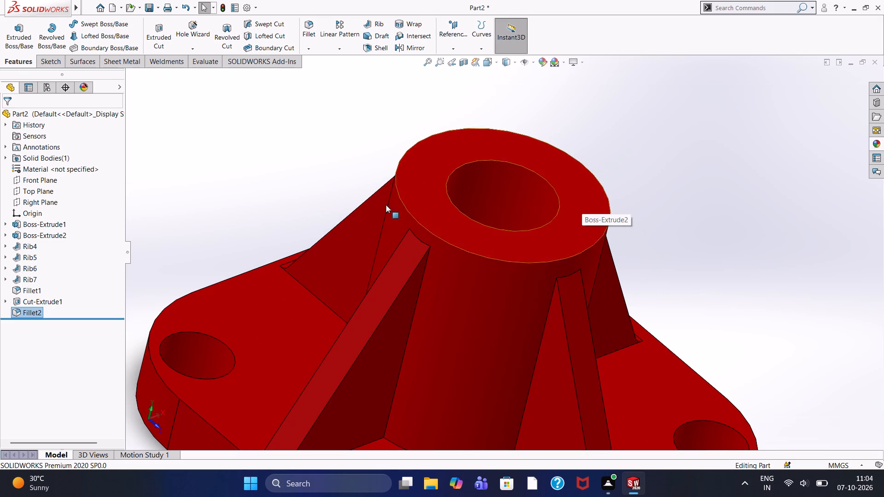
scroll(440, 241, "up", 5)
scroll(461, 277, "up", 1)
Examine the base plate's rounded corners, corner holes and filleted rib ends from low side angles, up close and at a distance.
middle_click_drag(580, 361, 575, 343)
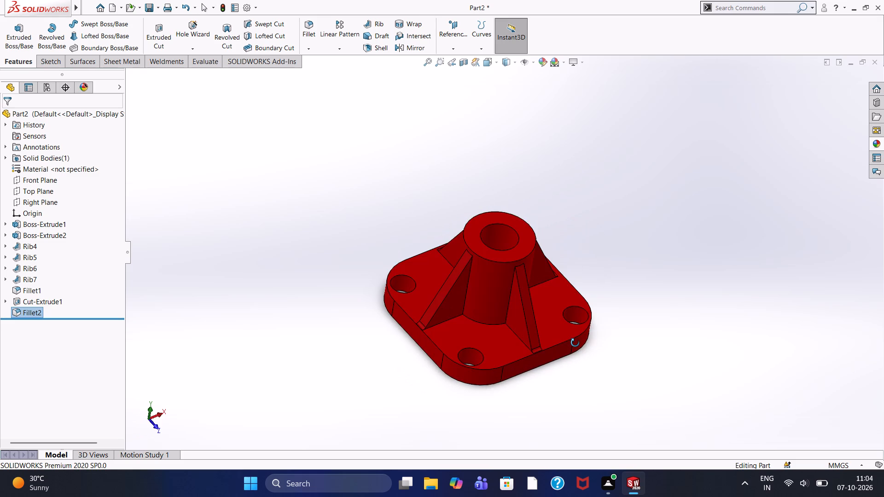
middle_click_drag(575, 343, 600, 306)
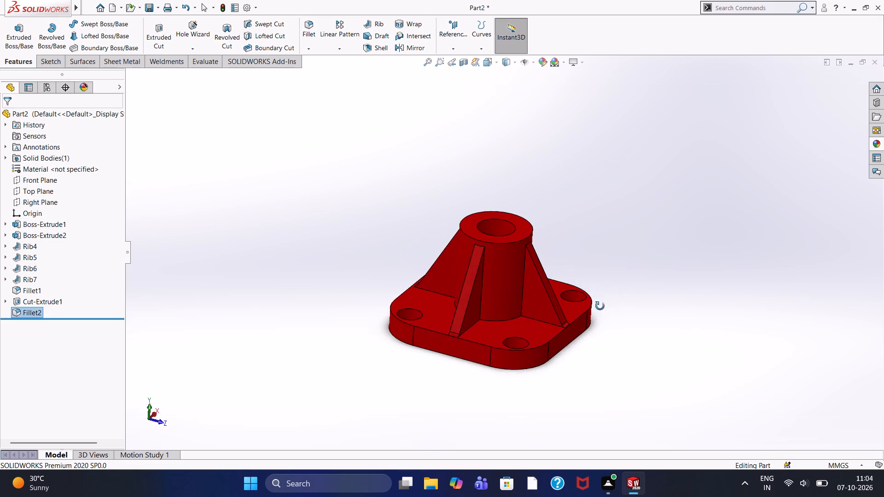
middle_click_drag(600, 306, 603, 307)
scroll(543, 359, "down", 4)
scroll(518, 264, "down", 3)
scroll(518, 264, "up", 3)
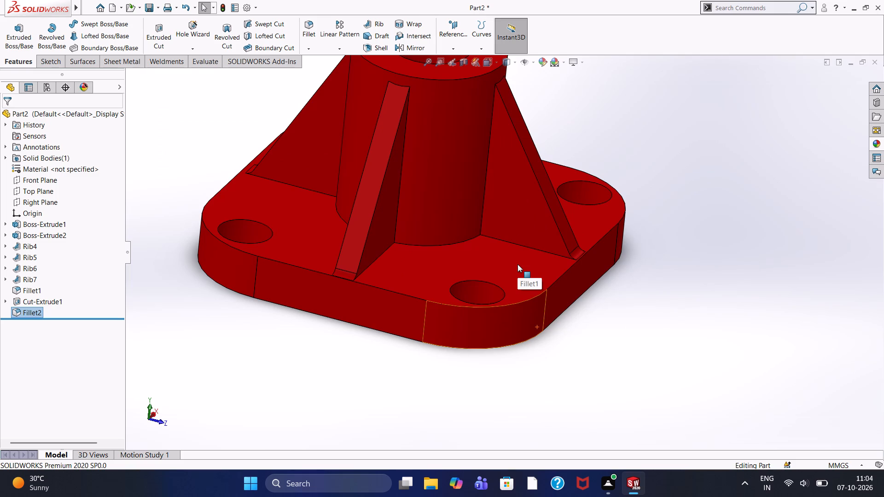
scroll(518, 264, "up", 2)
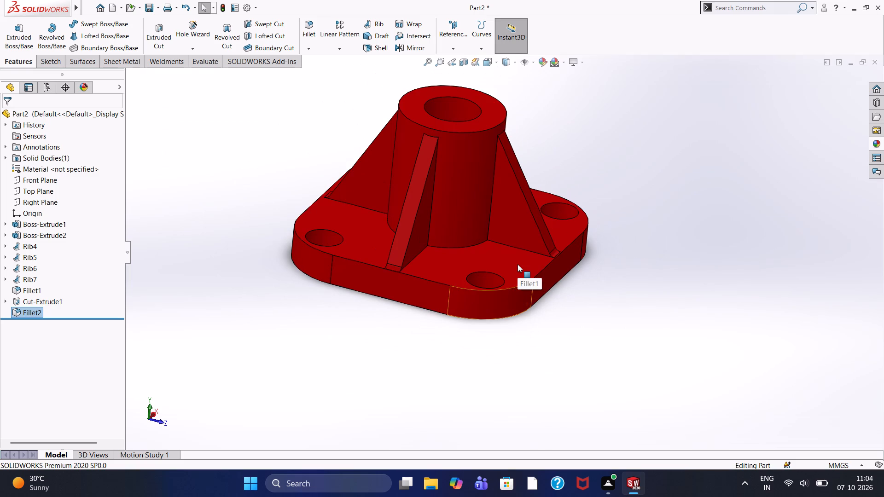
scroll(483, 165, "up", 1)
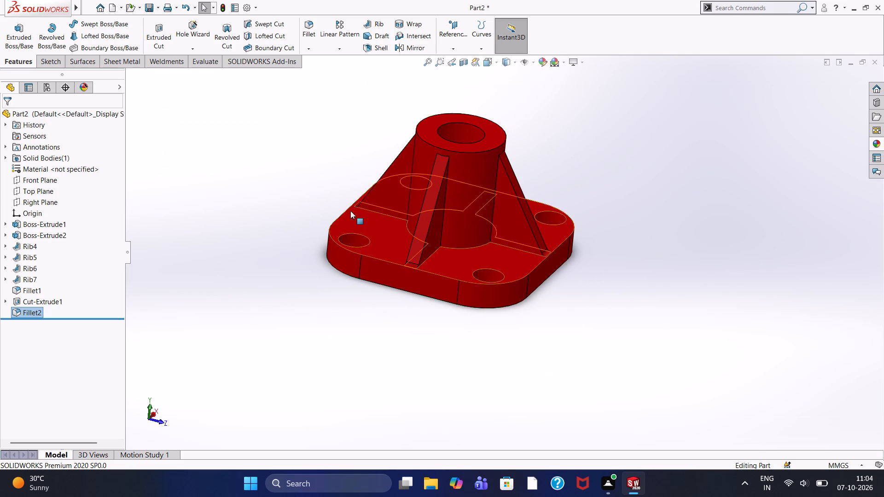
scroll(355, 213, "down", 3)
scroll(359, 213, "up", 2)
middle_click_drag(657, 356, 611, 364)
scroll(582, 332, "down", 3)
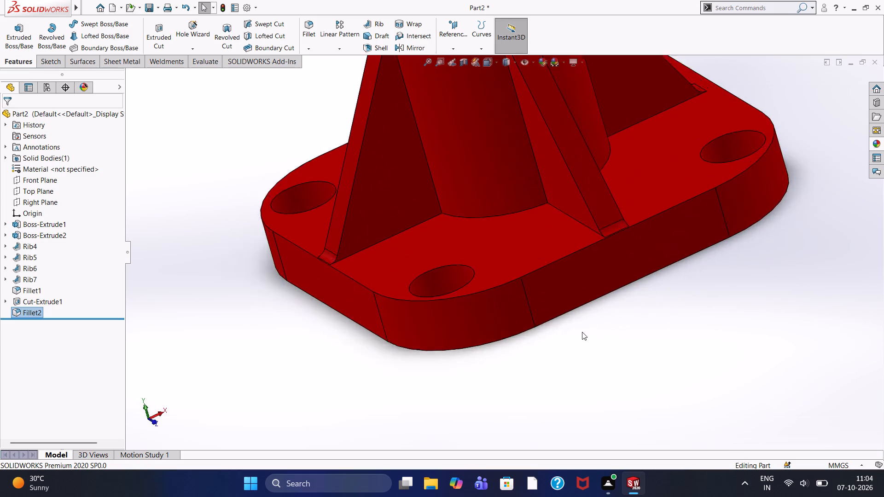
scroll(582, 332, "down", 3)
scroll(582, 332, "up", 6)
scroll(569, 283, "up", 5)
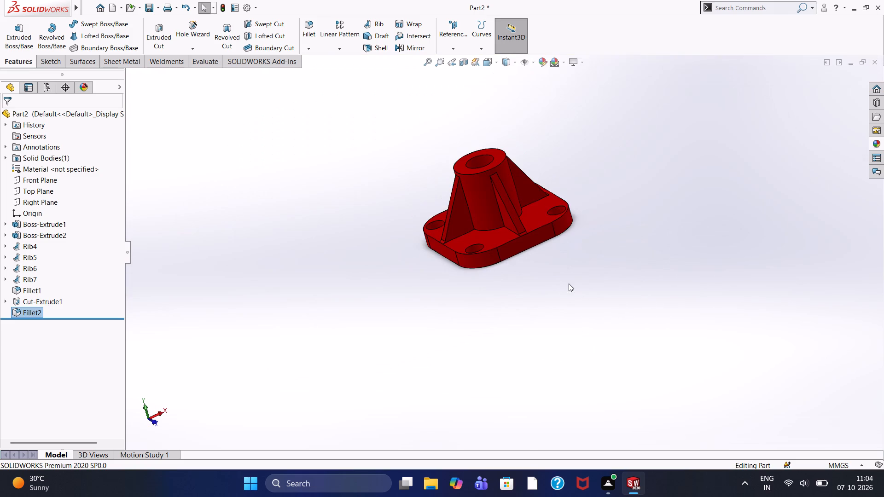
scroll(569, 283, "up", 1)
Inspect the base plate's underside and the overall shape of the boss and ribs from several tilted angles.
middle_click_drag(883, 258, 781, 286)
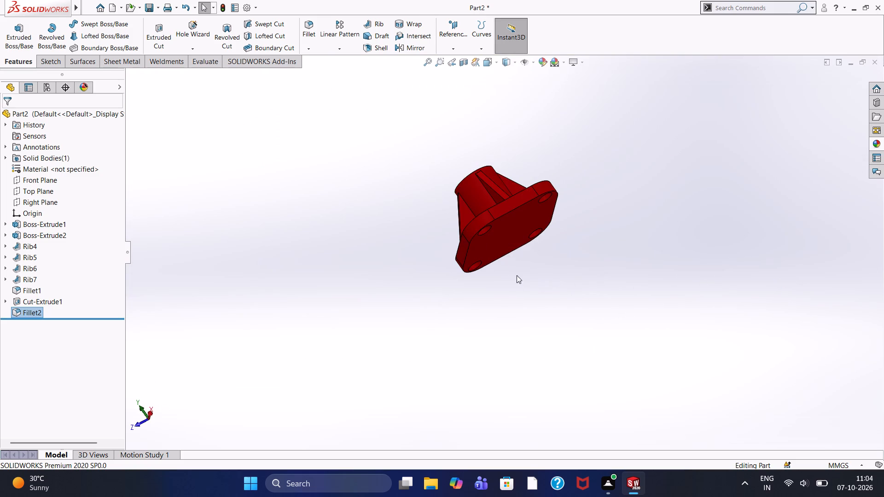
middle_click_drag(501, 272, 574, 289)
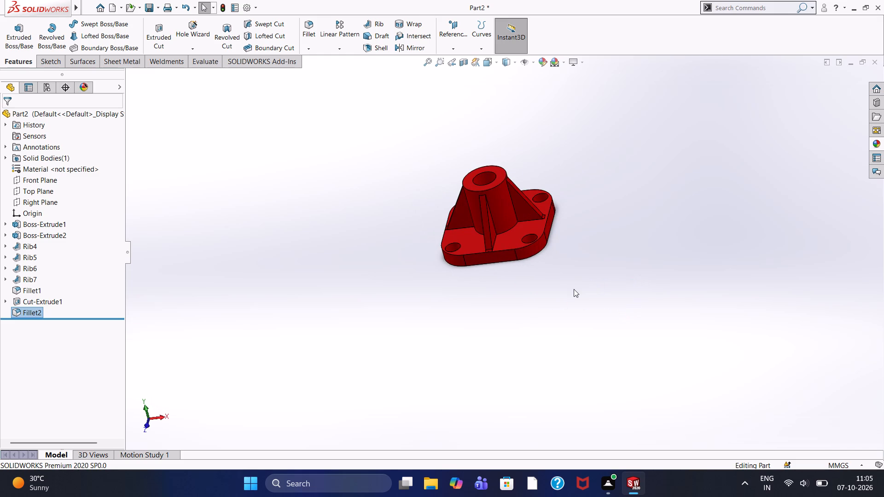
scroll(426, 249, "down", 2)
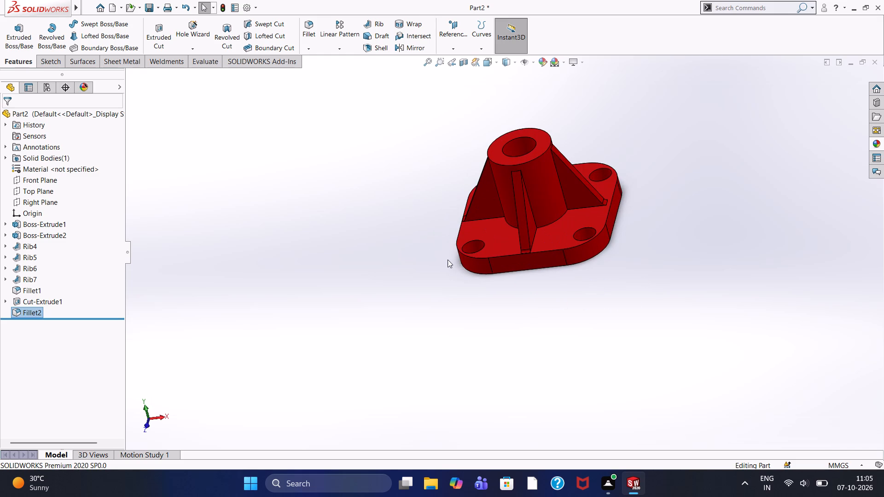
scroll(475, 281, "down", 3)
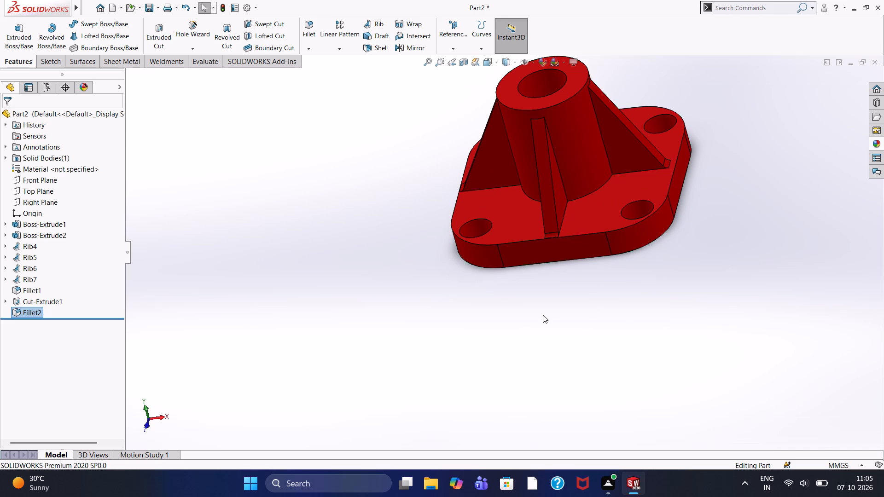
middle_click_drag(545, 314, 606, 314)
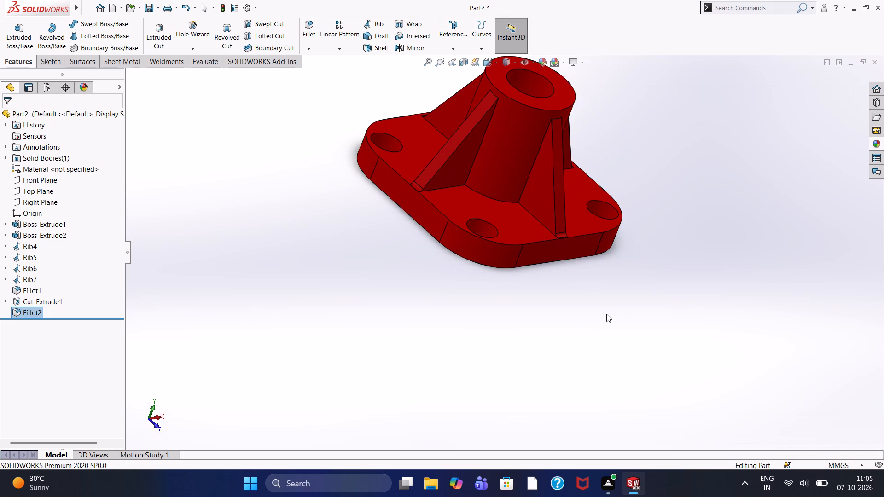
scroll(606, 314, "up", 1)
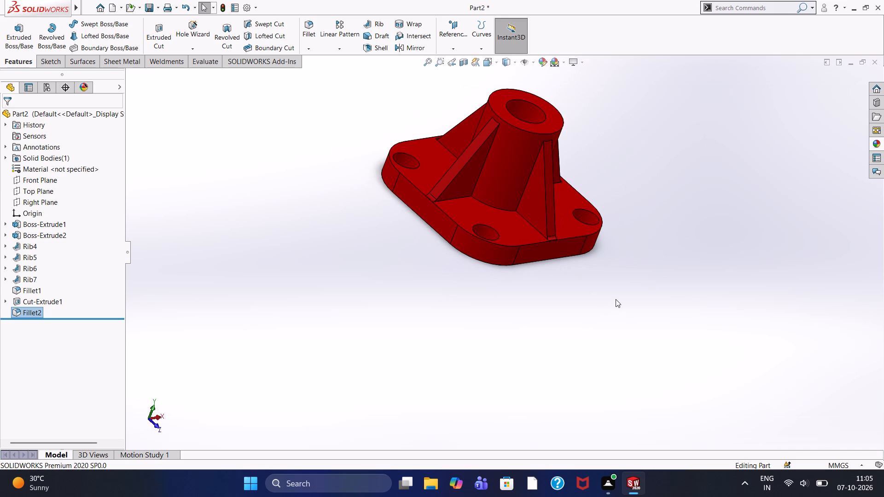
scroll(608, 286, "up", 1)
middle_click_drag(606, 286, 565, 281)
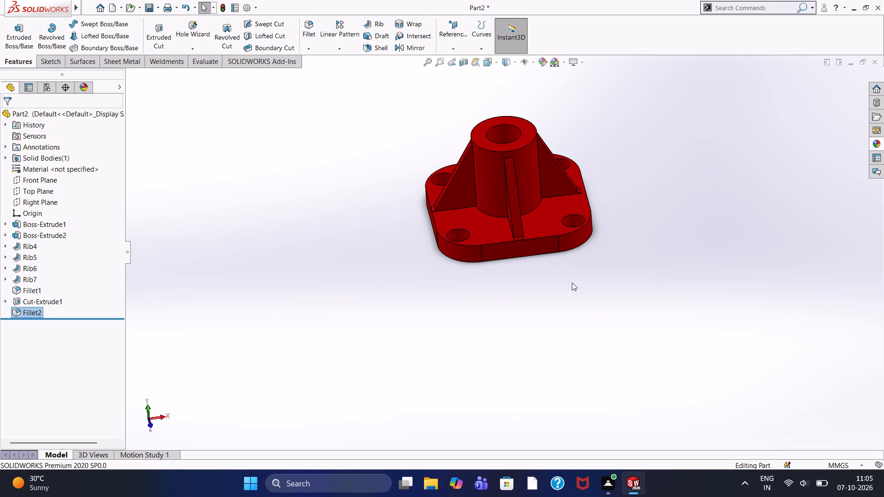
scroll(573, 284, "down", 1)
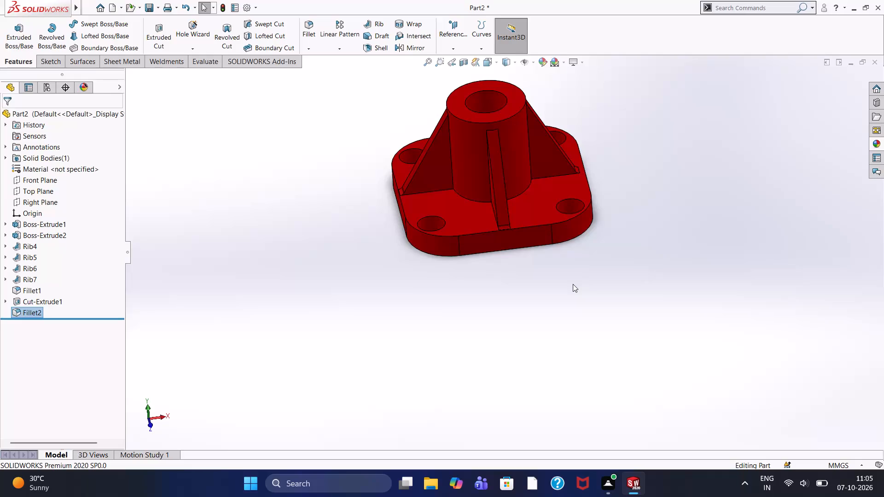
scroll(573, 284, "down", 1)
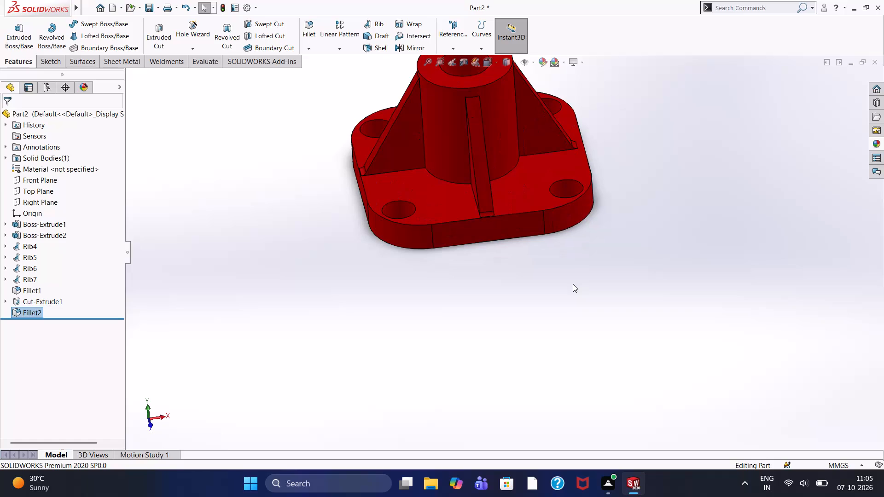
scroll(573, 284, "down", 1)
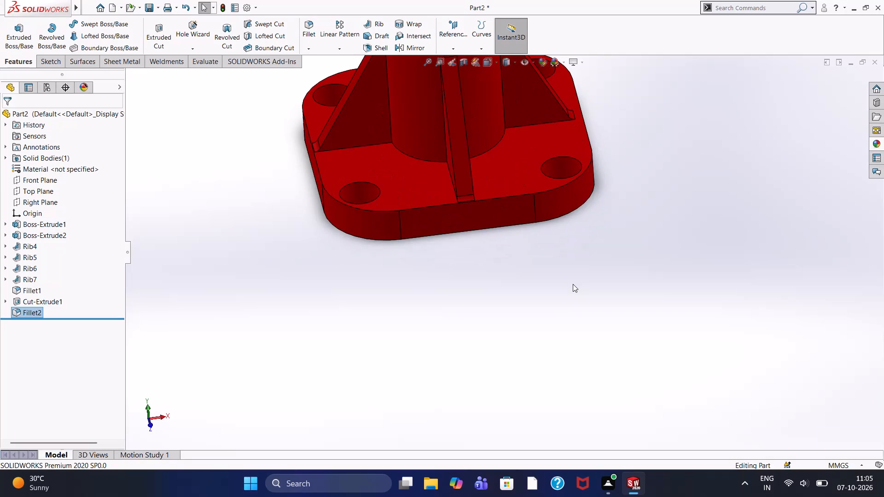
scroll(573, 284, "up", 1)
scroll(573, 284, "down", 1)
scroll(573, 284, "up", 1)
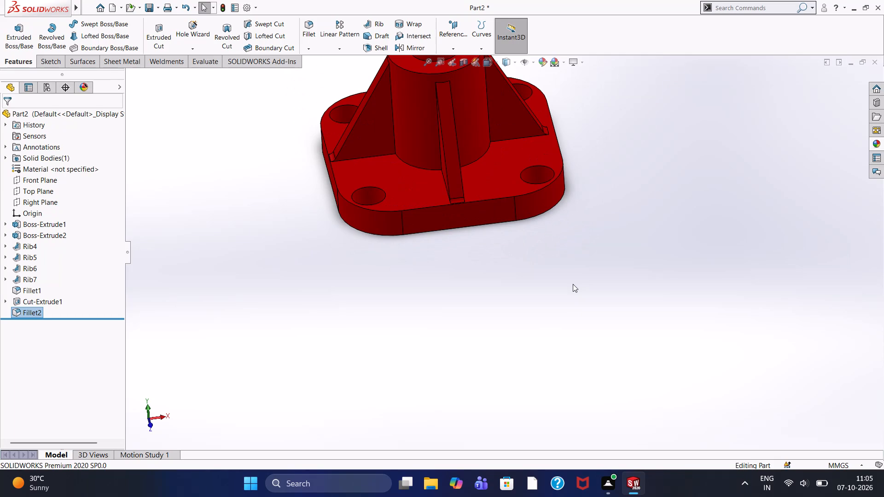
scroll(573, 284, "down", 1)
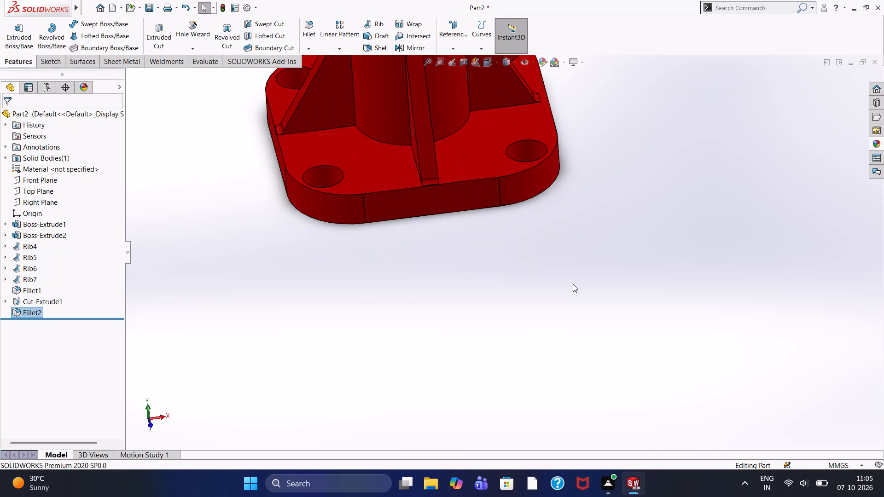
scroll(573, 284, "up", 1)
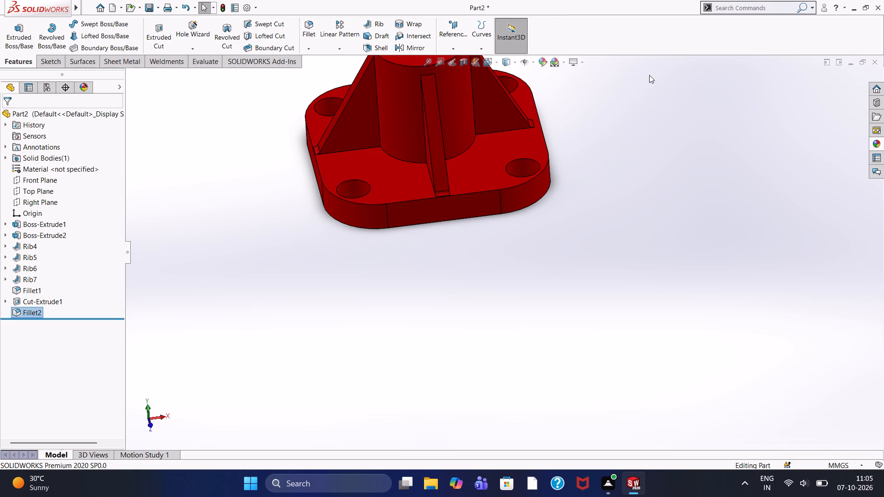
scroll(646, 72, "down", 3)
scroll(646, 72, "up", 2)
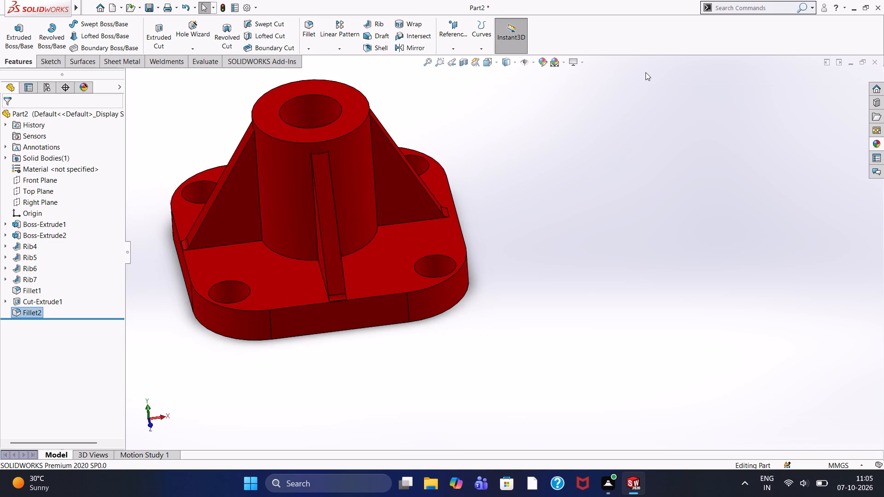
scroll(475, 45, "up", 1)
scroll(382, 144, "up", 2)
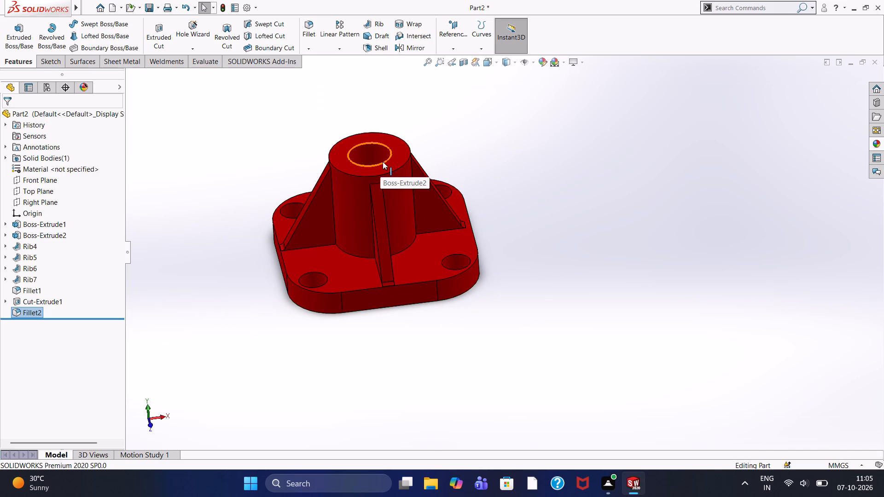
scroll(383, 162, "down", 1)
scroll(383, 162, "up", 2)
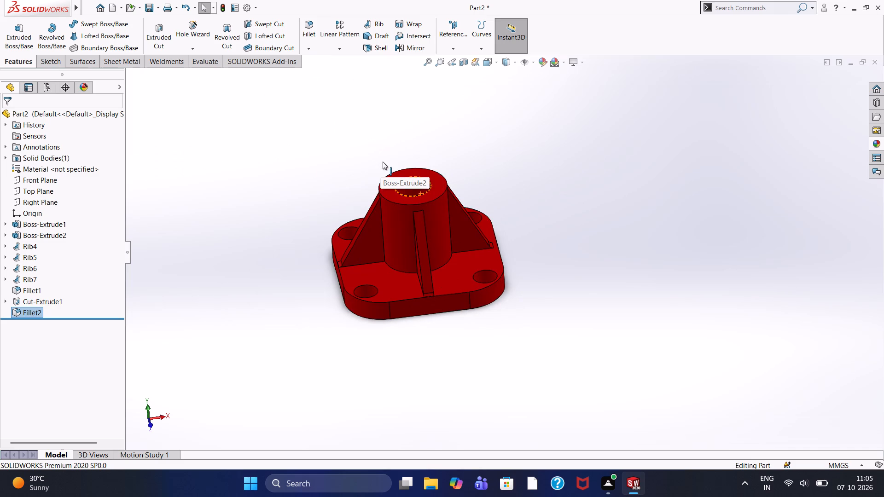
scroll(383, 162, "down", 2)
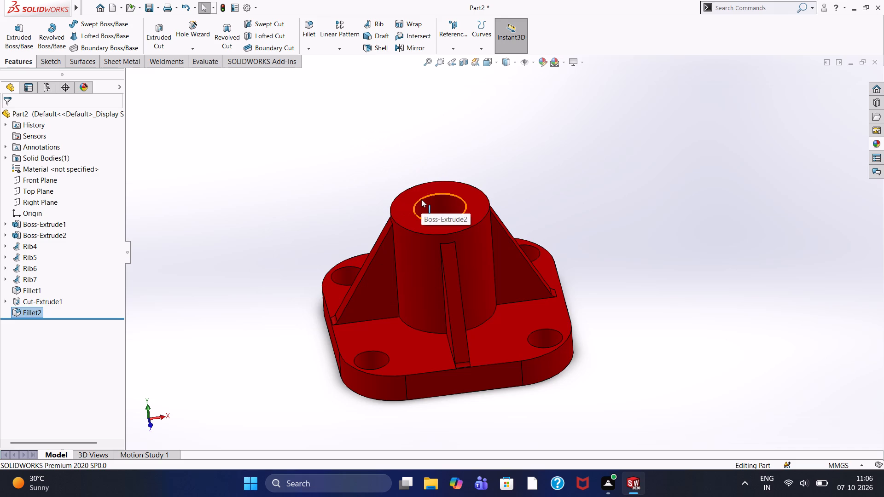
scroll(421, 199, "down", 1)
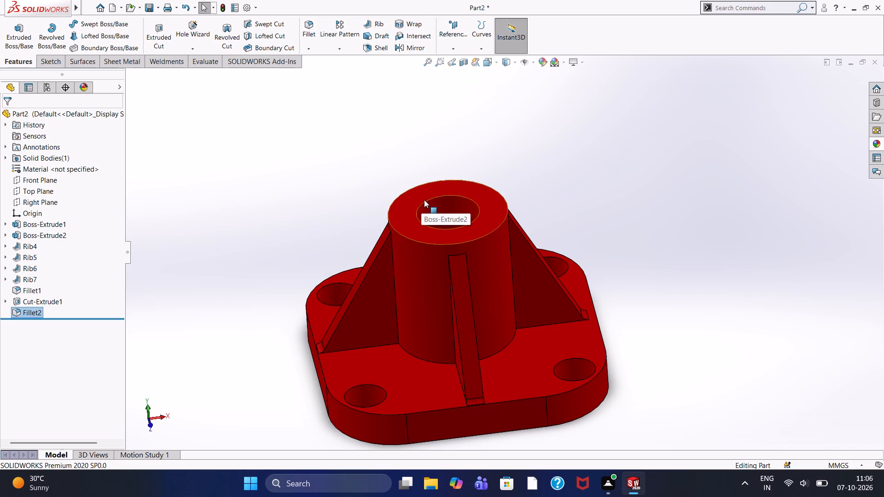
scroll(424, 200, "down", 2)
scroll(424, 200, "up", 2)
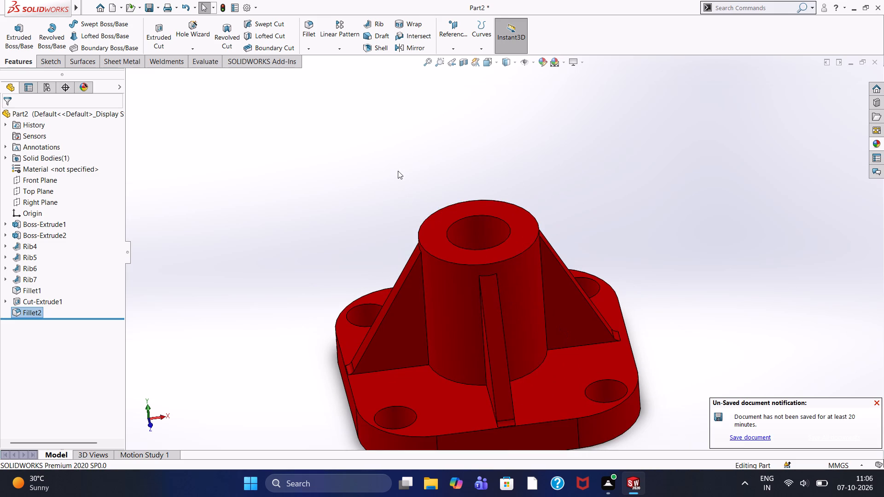
Fillet the four edges where the upper ends of the ribs meet the boss with a symmetric 2 mm radius.
left_click(314, 23)
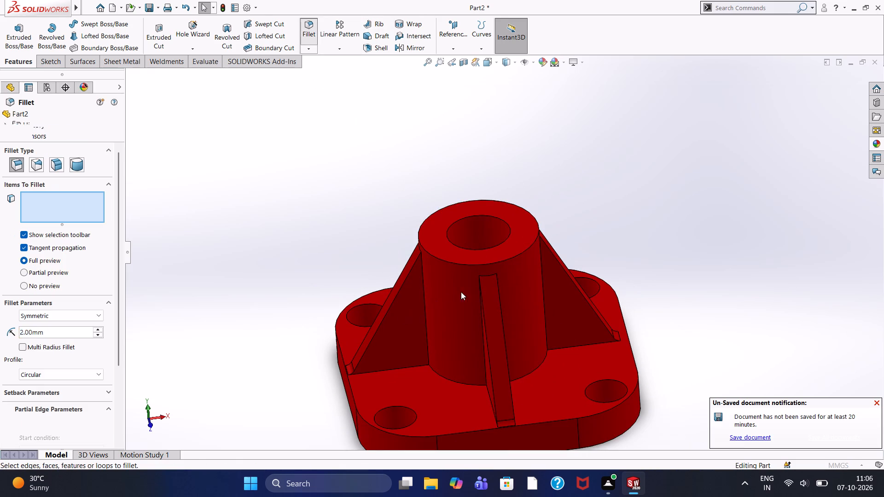
scroll(497, 289, "down", 3)
left_click(491, 257)
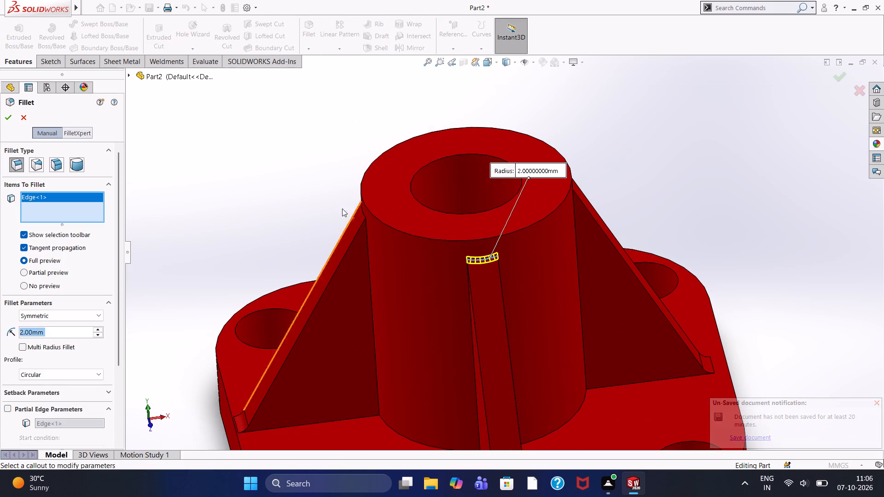
middle_click_drag(308, 202, 355, 255)
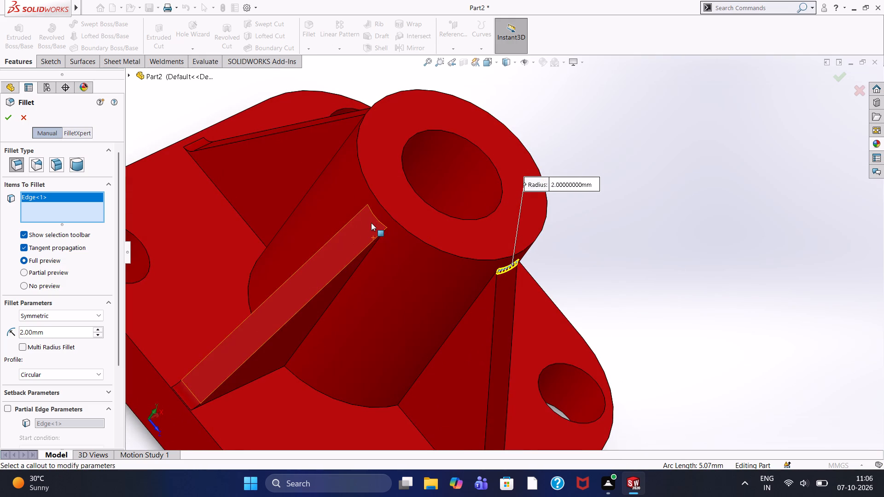
left_click(376, 216)
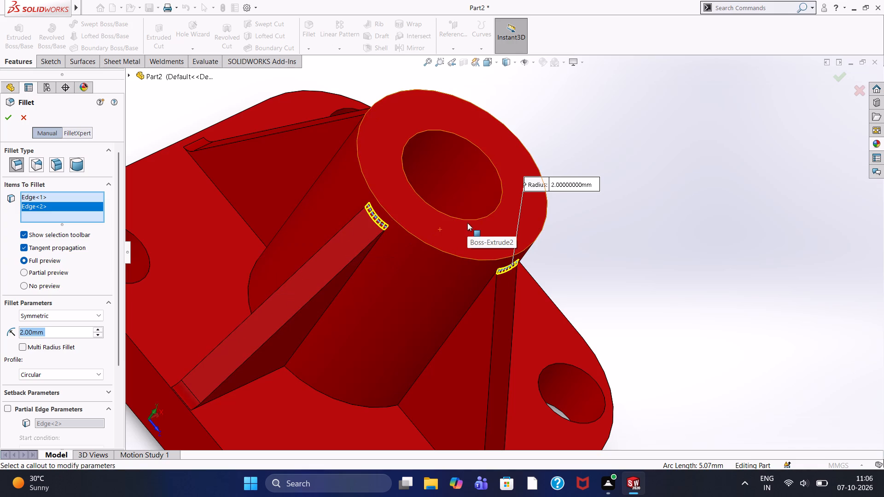
middle_click_drag(192, 120, 215, 231)
left_click(436, 247)
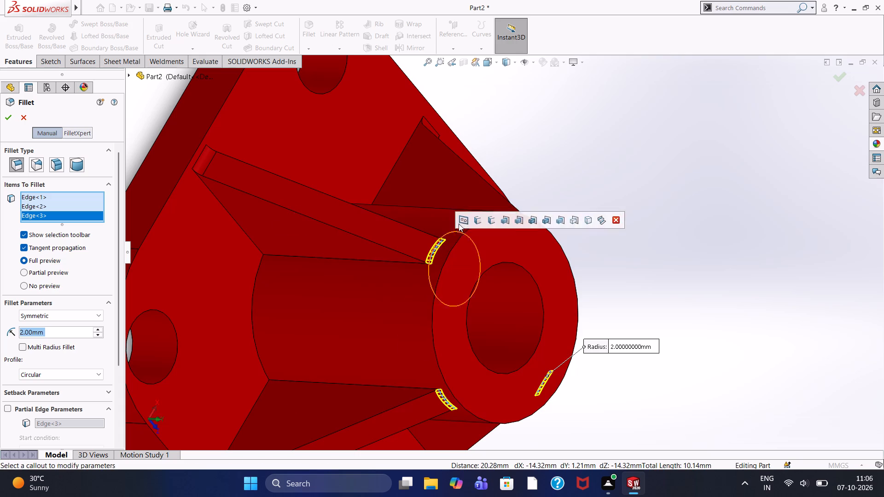
middle_click_drag(559, 185, 443, 189)
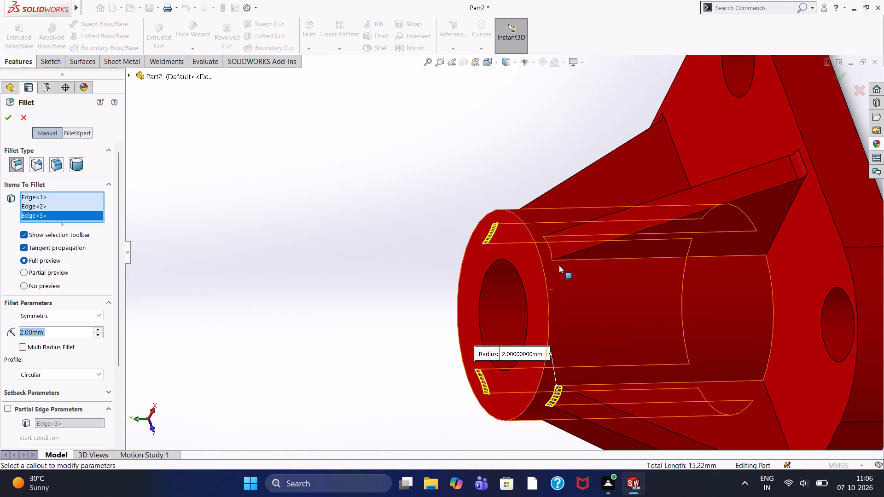
left_click(550, 250)
middle_click_drag(343, 230, 386, 192)
left_click(11, 116)
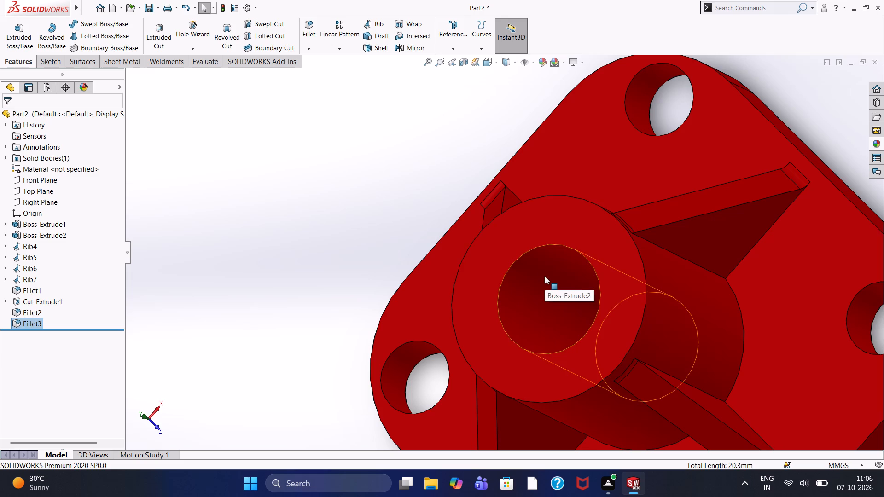
Examine the filleted upper rib ends against the boss wall, up close and from several oblique angles around the part.
scroll(582, 292, "up", 8)
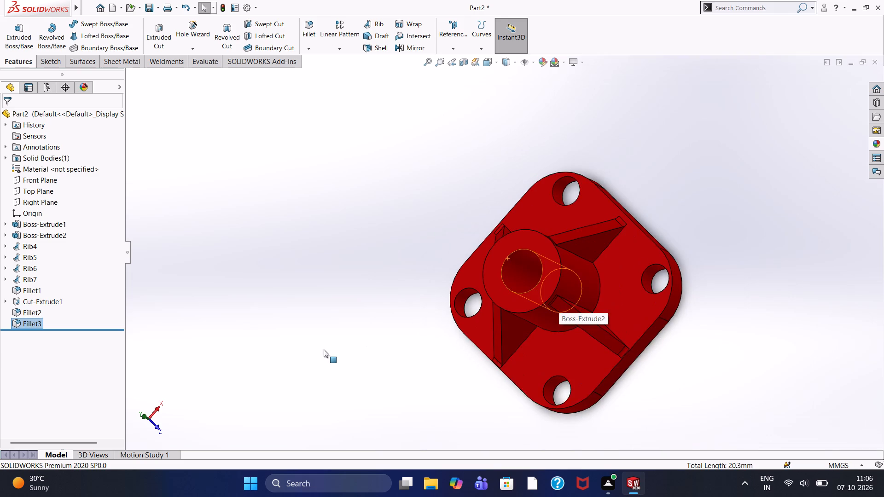
middle_click_drag(324, 349, 386, 274)
scroll(518, 268, "down", 2)
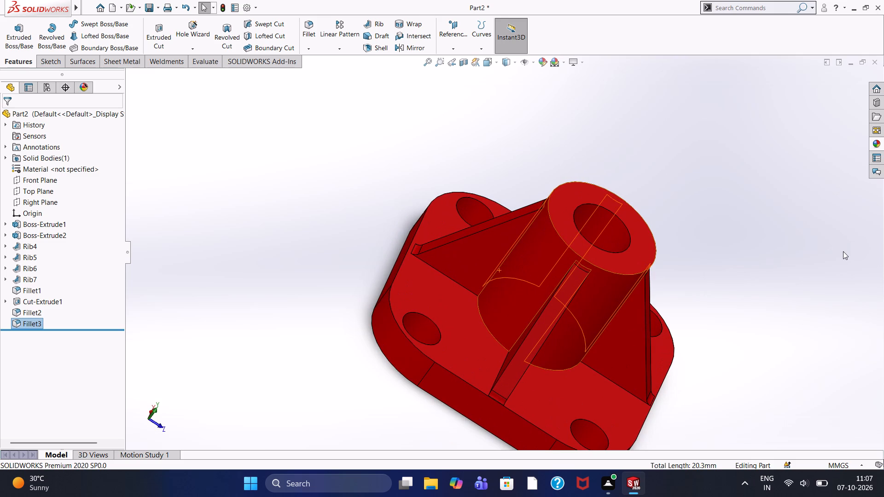
scroll(749, 347, "down", 3)
middle_click_drag(642, 333, 615, 317)
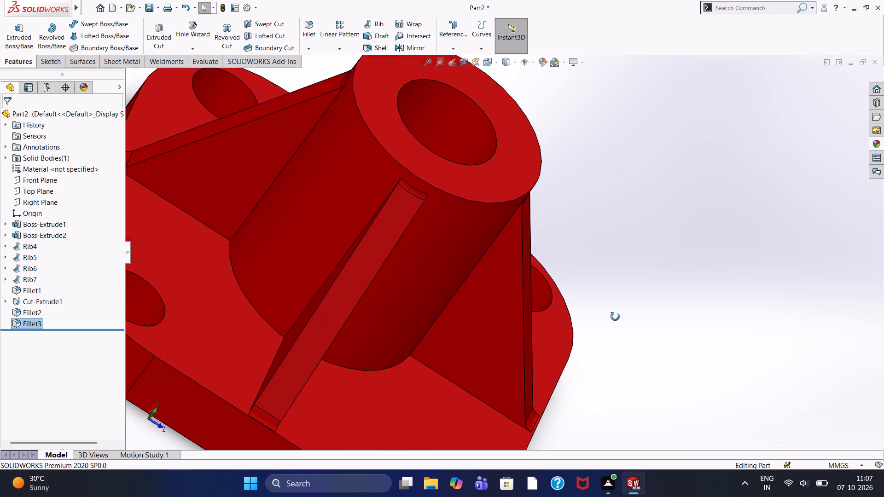
middle_click_drag(615, 317, 586, 295)
middle_click(586, 295)
scroll(585, 295, "down", 7)
scroll(616, 284, "up", 4)
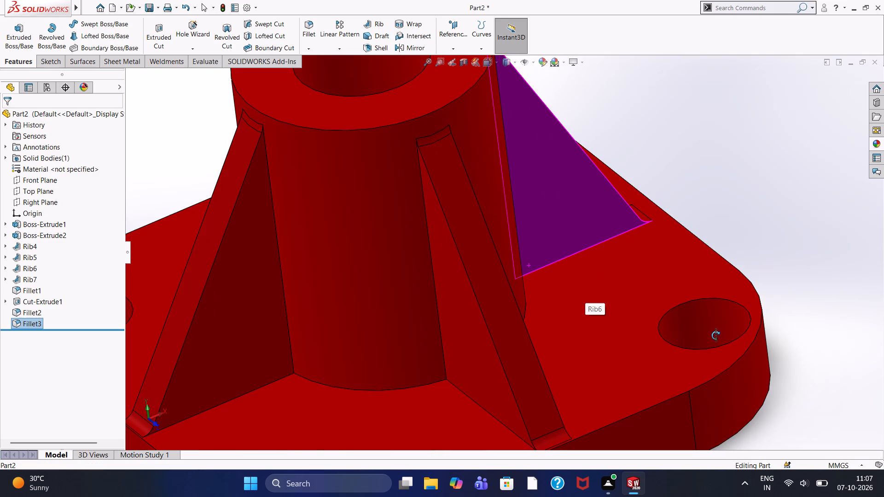
left_click(802, 196)
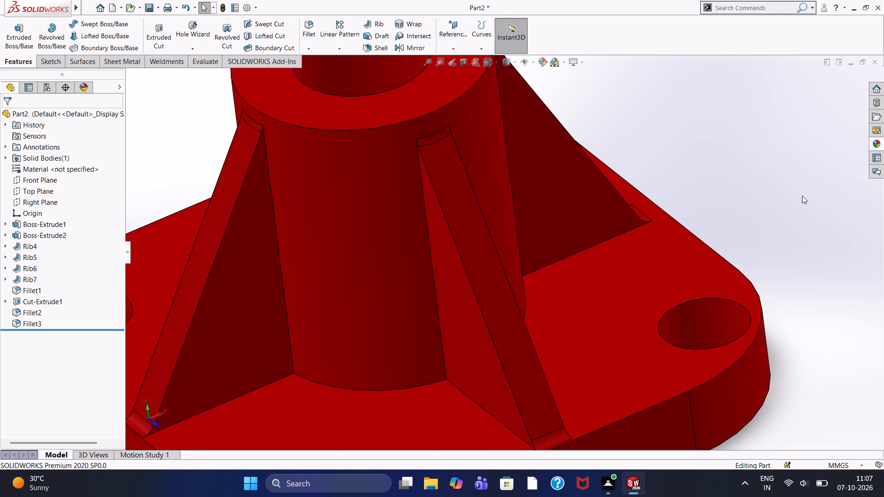
scroll(781, 223, "up", 1)
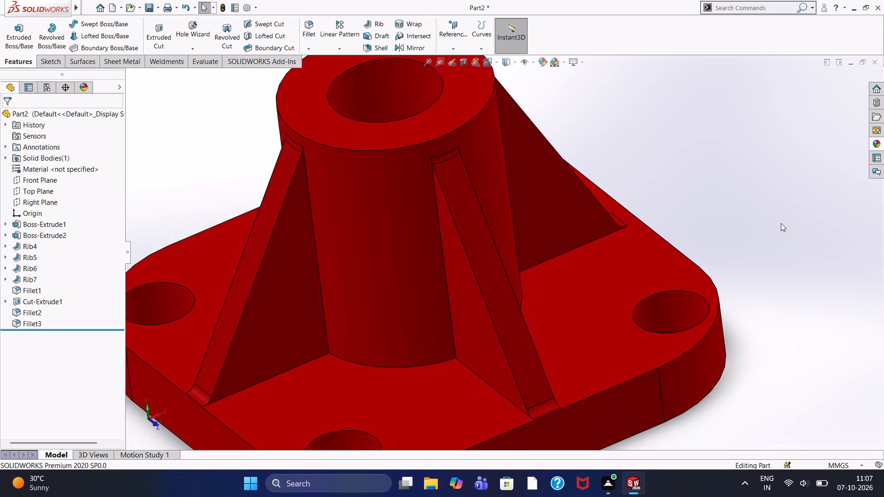
scroll(774, 231, "up", 5)
middle_click_drag(302, 403, 323, 394)
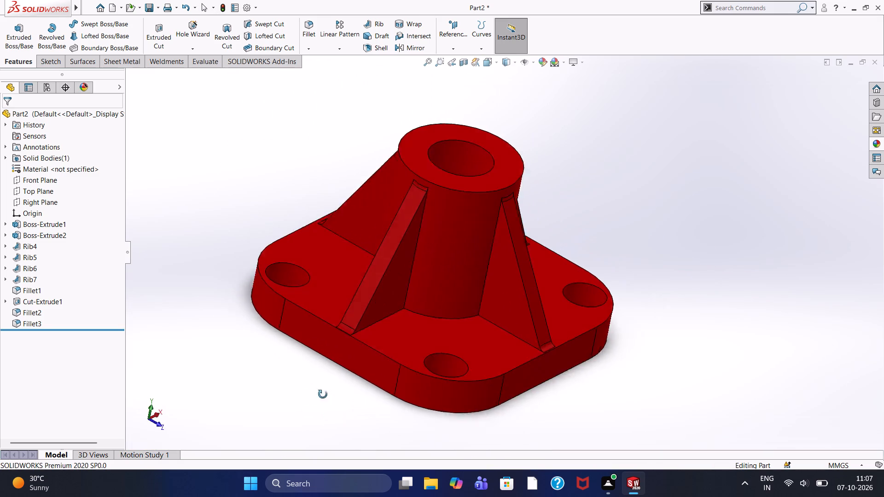
middle_click_drag(323, 394, 308, 387)
middle_click(308, 387)
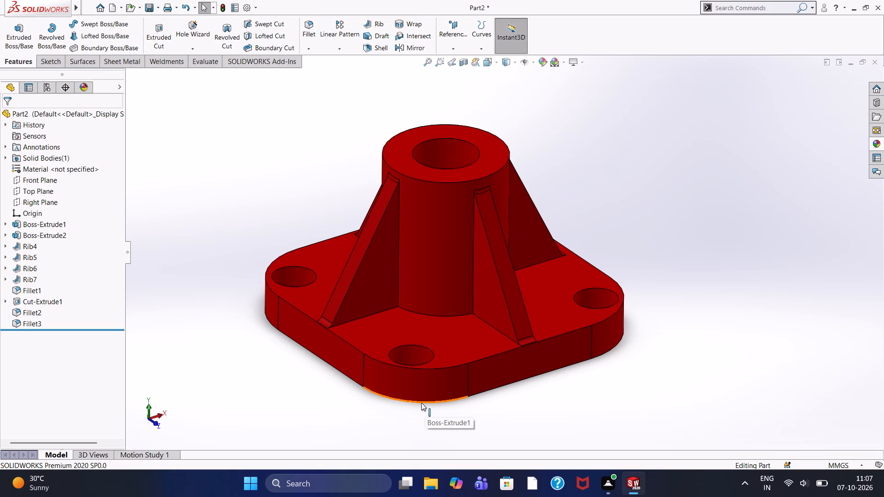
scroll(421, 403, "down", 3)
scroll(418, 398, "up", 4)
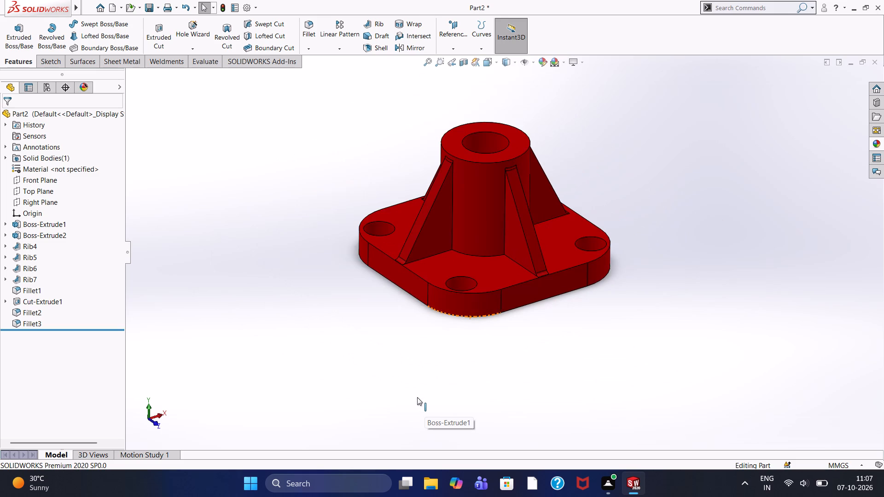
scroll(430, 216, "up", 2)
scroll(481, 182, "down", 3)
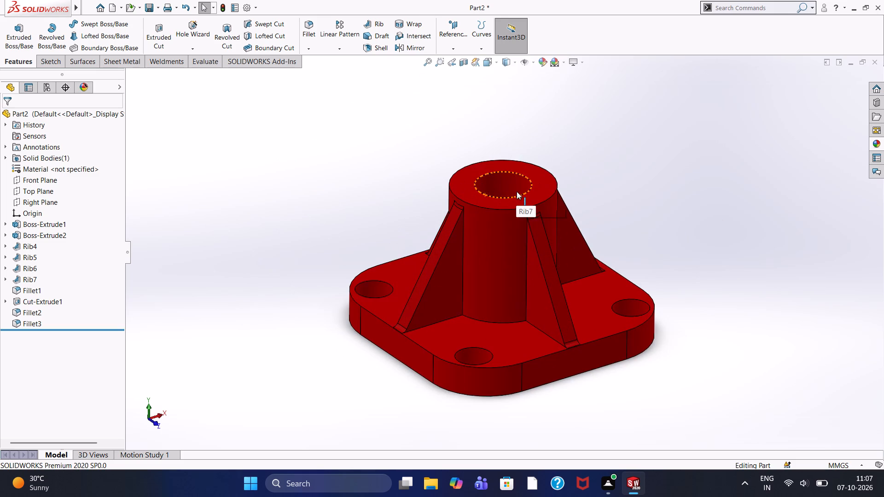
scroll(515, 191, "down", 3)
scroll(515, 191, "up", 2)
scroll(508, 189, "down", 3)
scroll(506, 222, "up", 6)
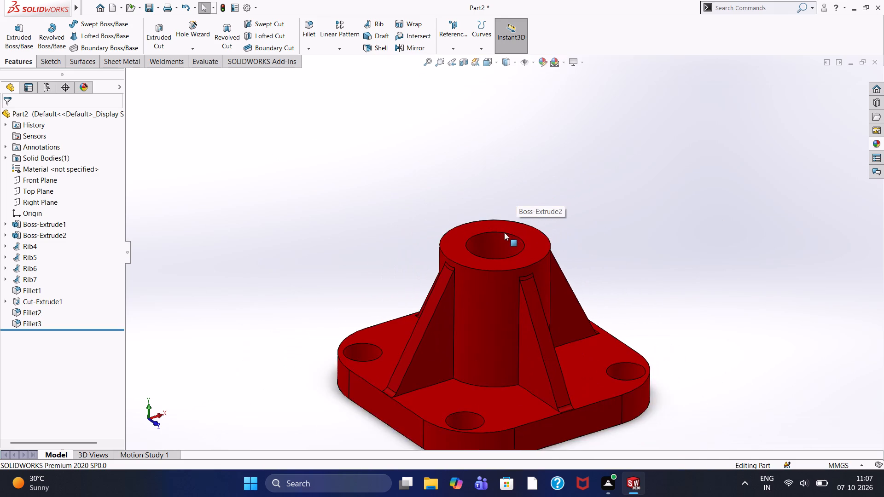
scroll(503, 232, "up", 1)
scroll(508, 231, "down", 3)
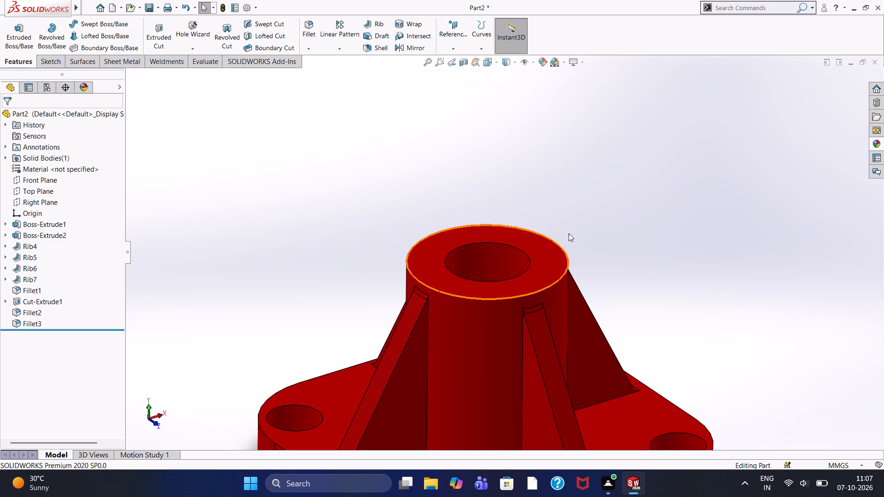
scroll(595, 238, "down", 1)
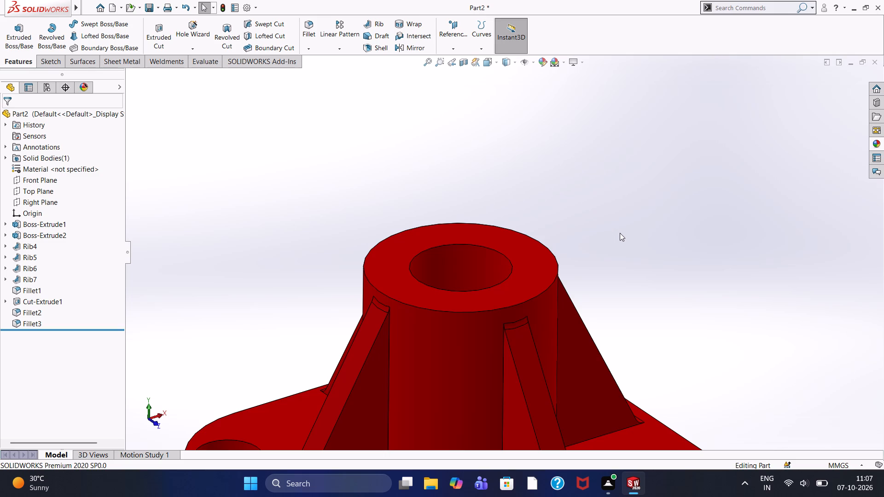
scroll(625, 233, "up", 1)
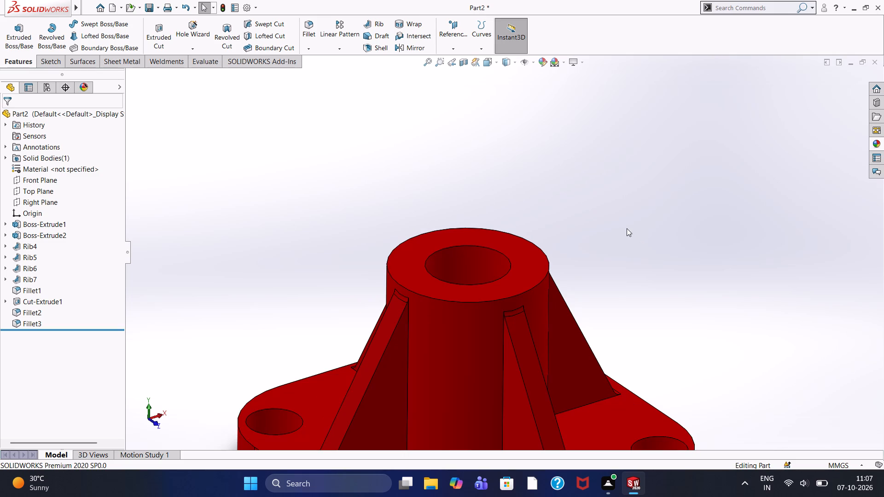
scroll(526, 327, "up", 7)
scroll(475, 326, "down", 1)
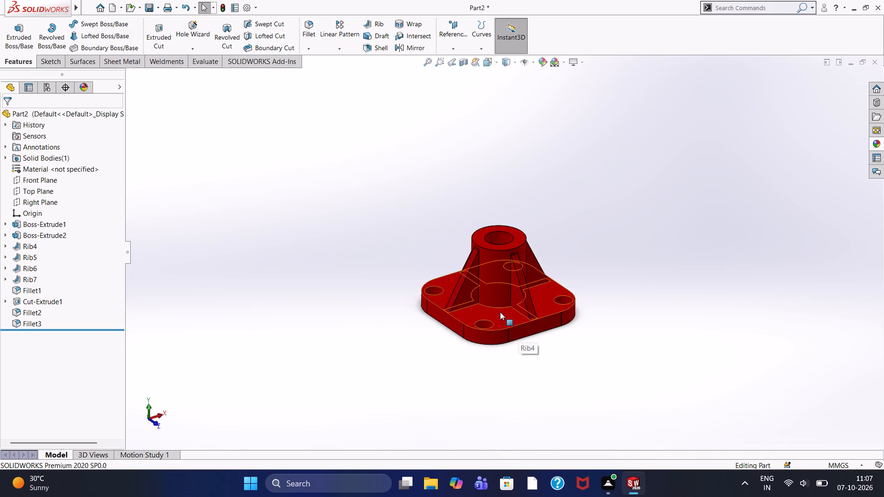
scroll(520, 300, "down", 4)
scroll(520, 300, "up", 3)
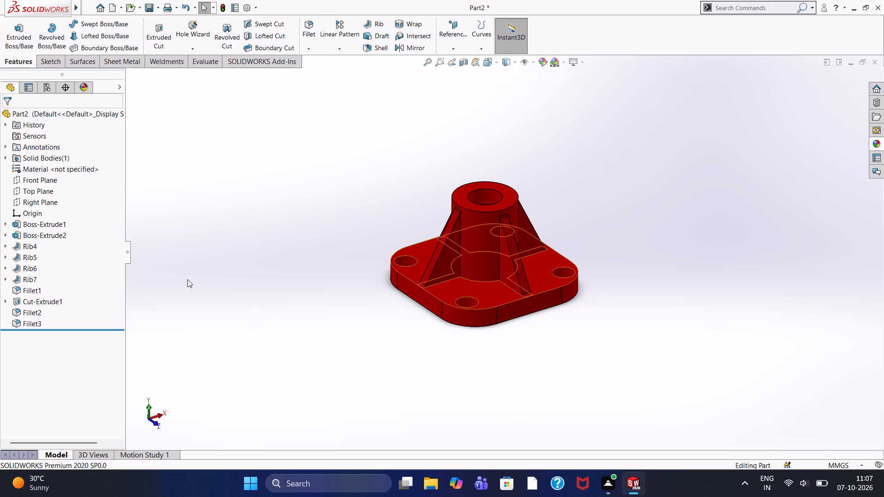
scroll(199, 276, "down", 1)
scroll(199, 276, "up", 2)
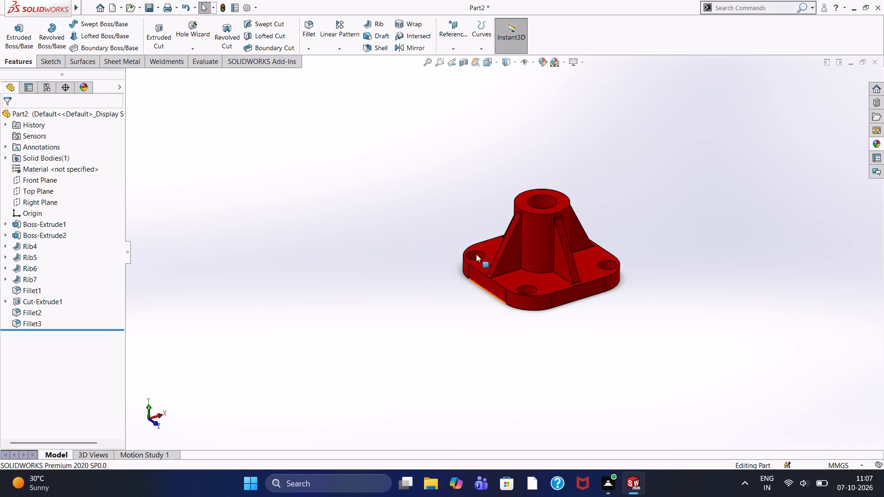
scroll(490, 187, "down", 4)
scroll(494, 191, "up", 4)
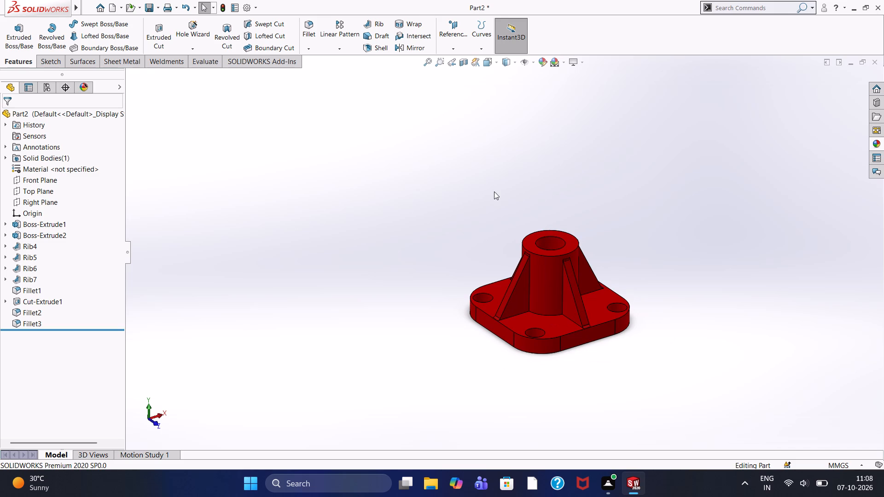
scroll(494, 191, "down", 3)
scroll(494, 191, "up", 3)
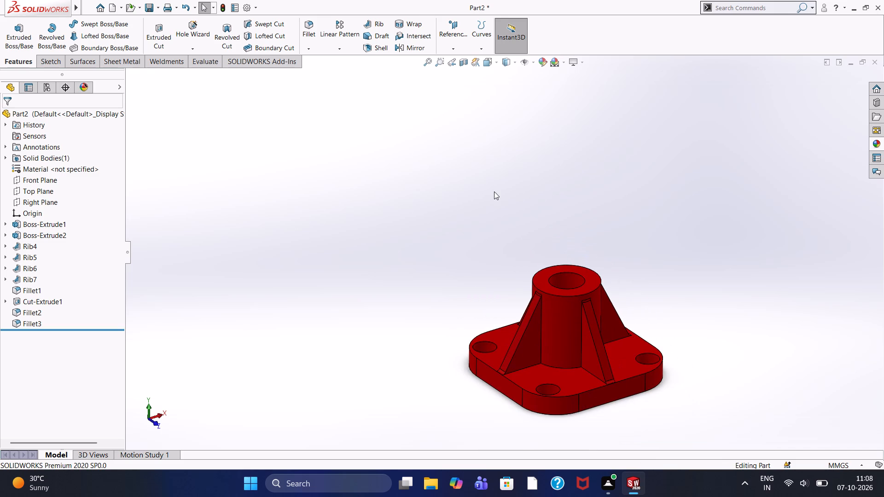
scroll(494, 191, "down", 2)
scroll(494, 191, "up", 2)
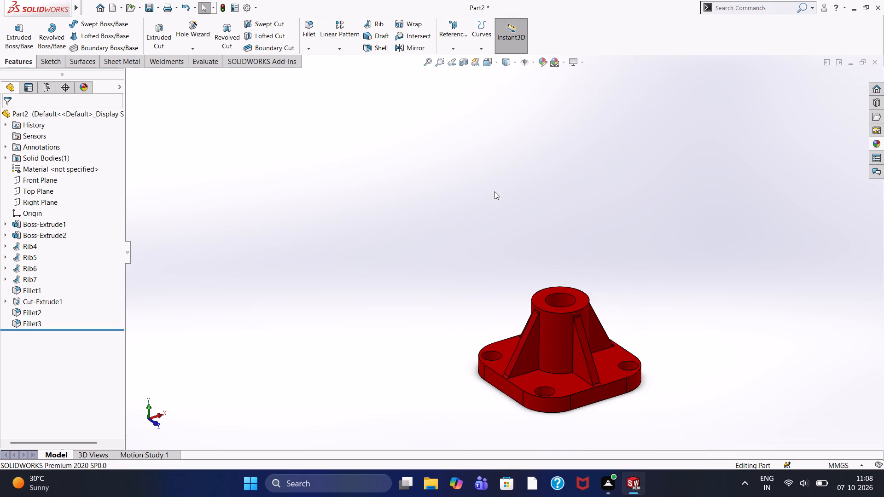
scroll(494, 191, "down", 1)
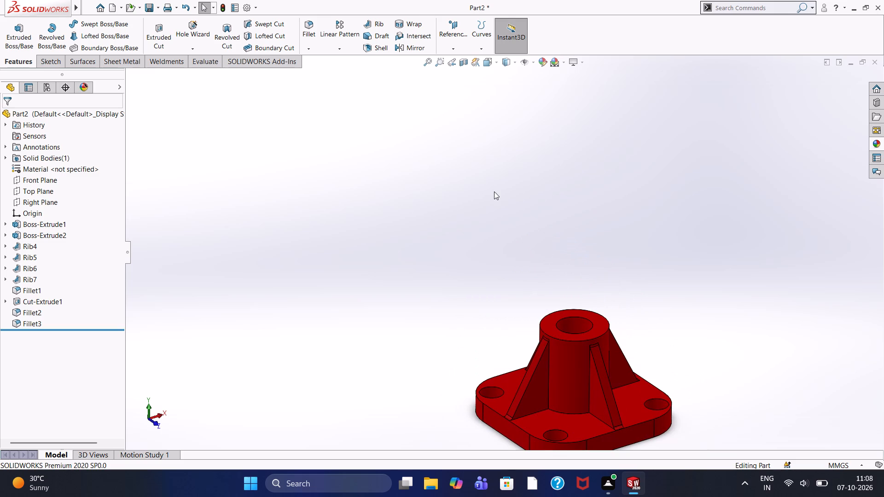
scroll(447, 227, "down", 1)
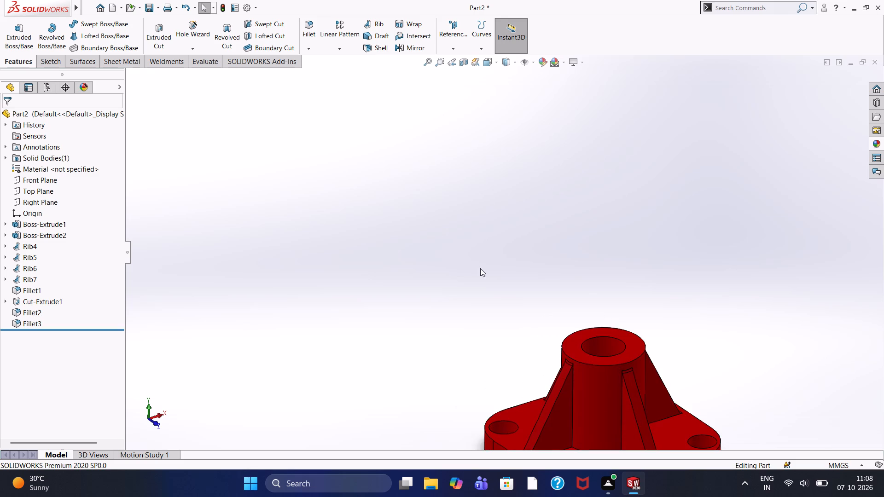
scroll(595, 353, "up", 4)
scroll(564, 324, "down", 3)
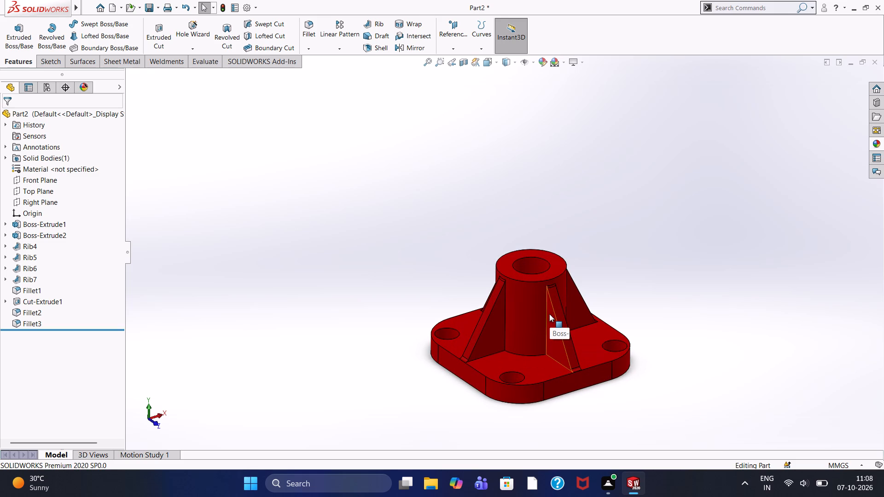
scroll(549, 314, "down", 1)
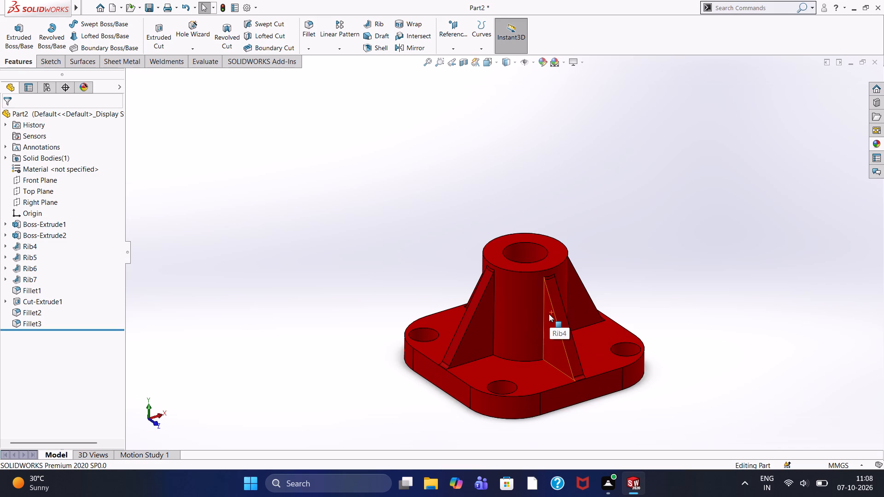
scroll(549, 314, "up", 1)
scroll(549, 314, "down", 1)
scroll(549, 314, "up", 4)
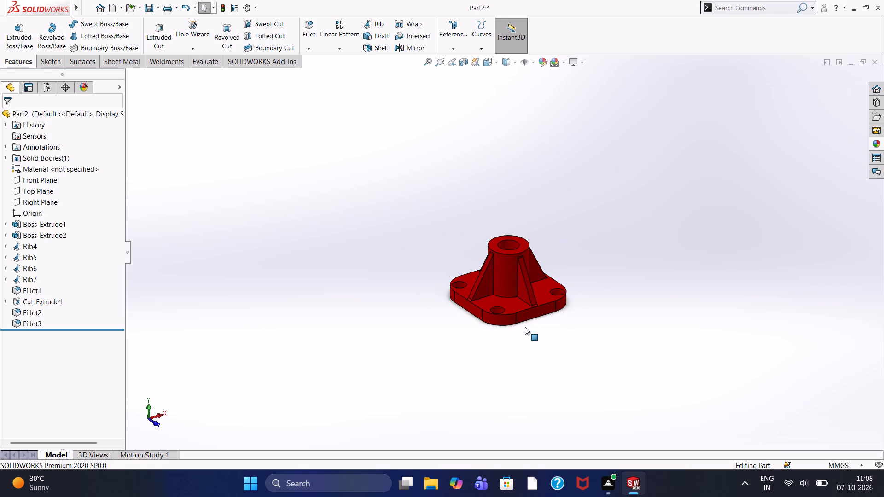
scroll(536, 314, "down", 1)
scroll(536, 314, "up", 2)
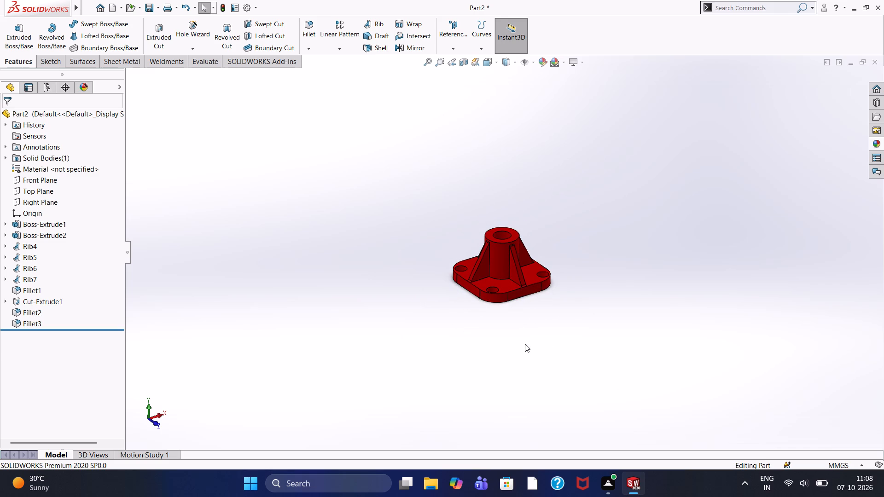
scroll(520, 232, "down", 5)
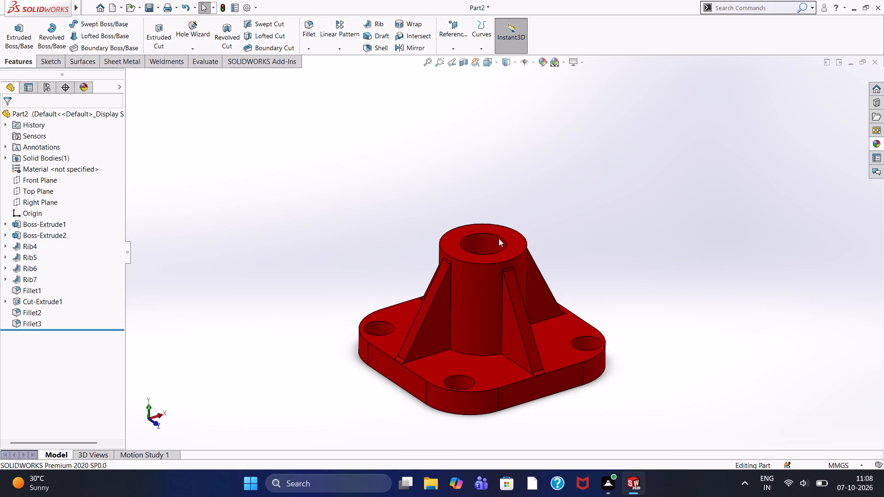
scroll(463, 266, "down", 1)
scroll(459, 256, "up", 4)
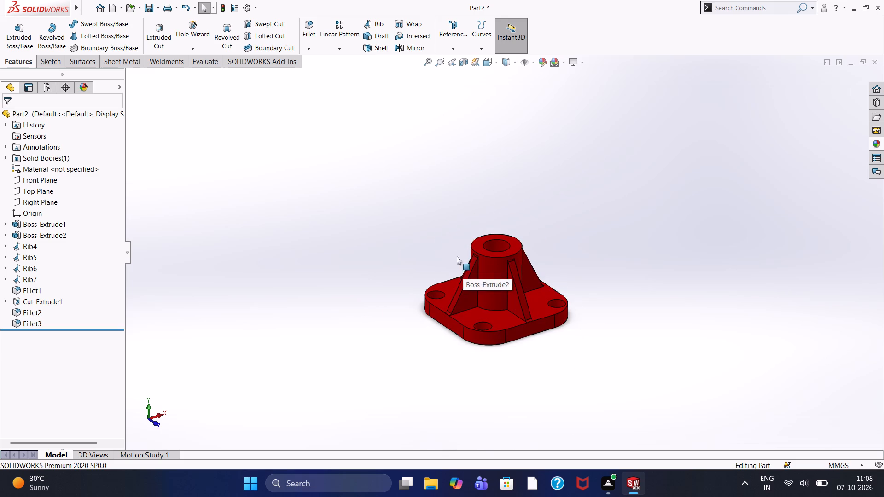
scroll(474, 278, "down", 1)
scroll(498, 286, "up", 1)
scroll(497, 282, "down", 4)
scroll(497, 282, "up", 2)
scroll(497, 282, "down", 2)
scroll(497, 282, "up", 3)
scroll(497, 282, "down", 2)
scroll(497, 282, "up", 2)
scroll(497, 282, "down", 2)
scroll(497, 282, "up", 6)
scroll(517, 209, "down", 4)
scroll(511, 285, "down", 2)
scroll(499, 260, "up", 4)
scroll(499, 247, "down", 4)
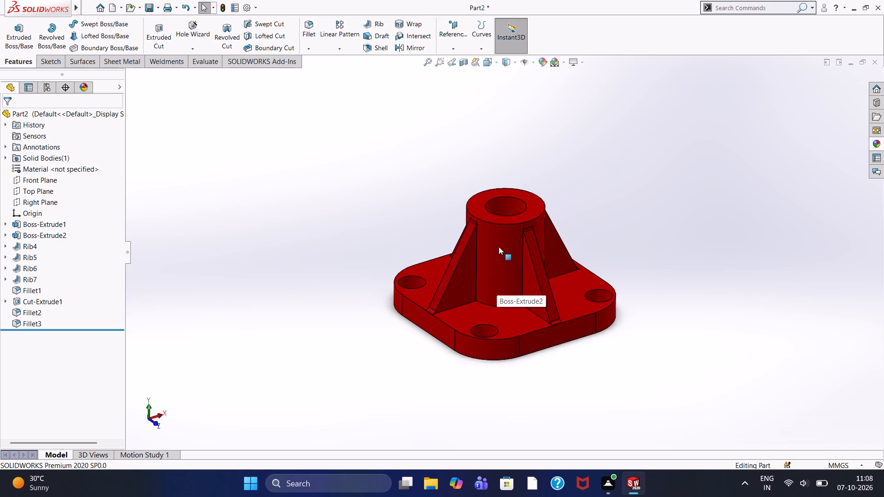
Examine the ribs, corner holes and hollow boss of the finished part up close and from steep overhead angles.
scroll(499, 247, "down", 2)
scroll(499, 247, "up", 2)
scroll(498, 246, "down", 2)
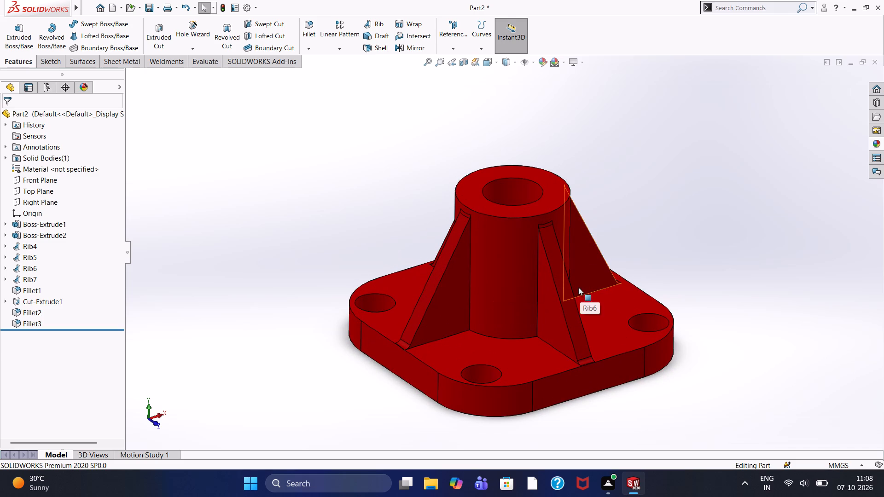
scroll(562, 306, "up", 4)
scroll(551, 321, "down", 4)
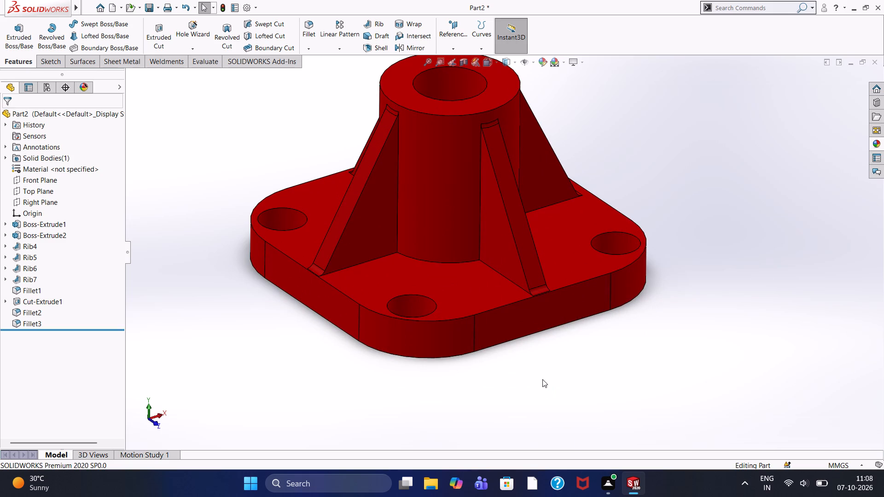
scroll(542, 379, "down", 1)
scroll(572, 335, "up", 3)
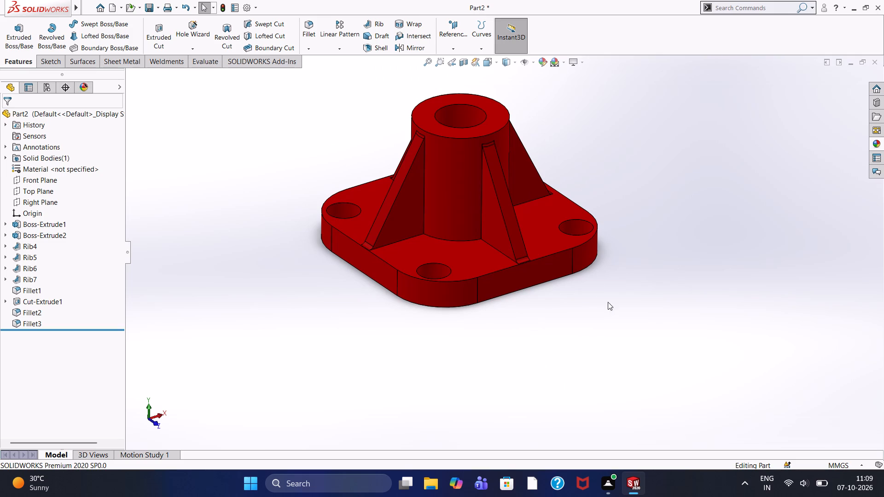
middle_click_drag(566, 318, 548, 364)
scroll(544, 294, "up", 2)
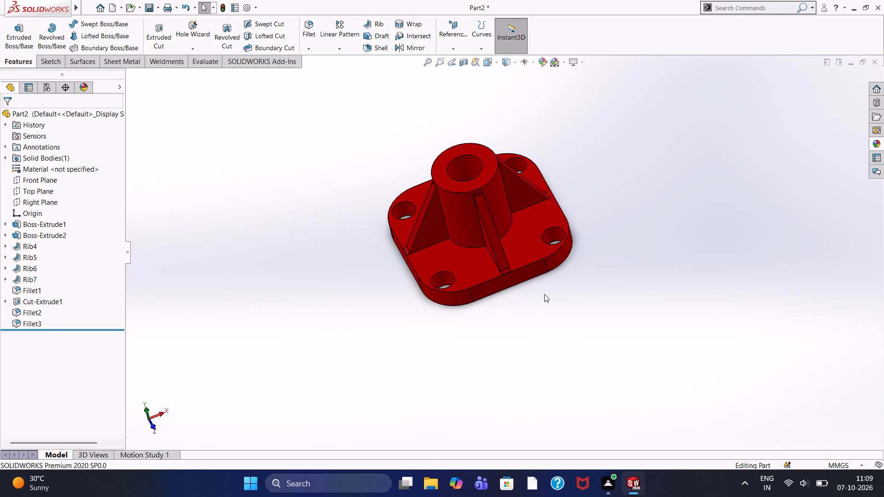
middle_click_drag(547, 322, 565, 315)
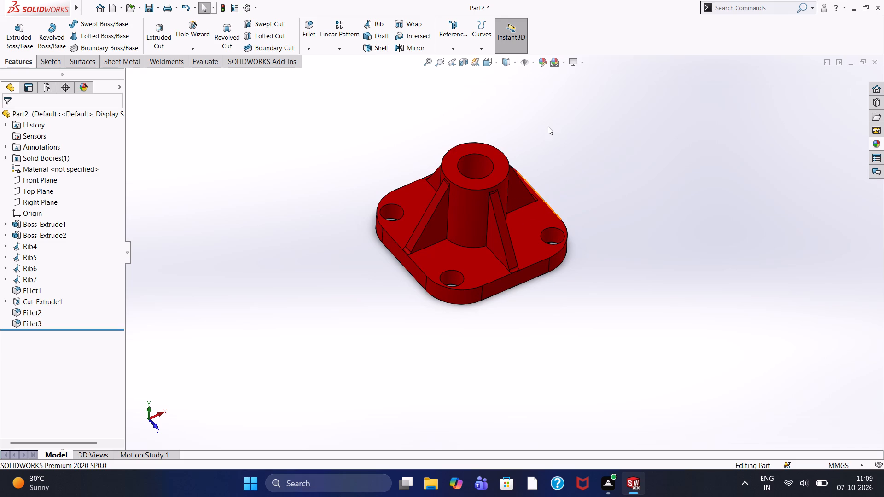
middle_click_drag(548, 127, 563, 156)
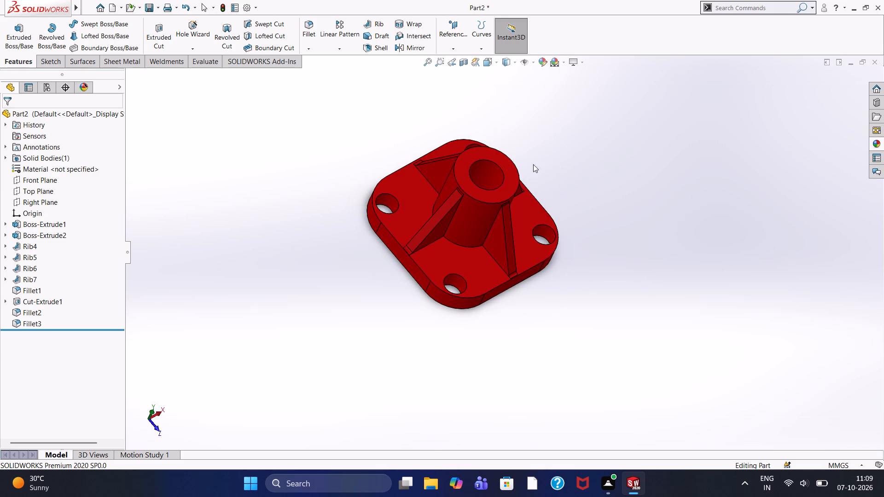
scroll(477, 174, "down", 3)
middle_click_drag(609, 159, 587, 216)
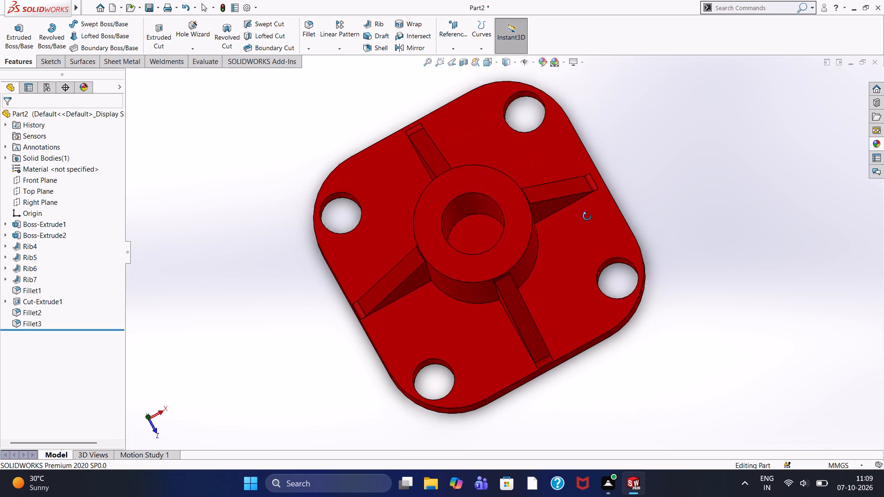
middle_click_drag(587, 216, 589, 220)
middle_click_drag(631, 163, 631, 155)
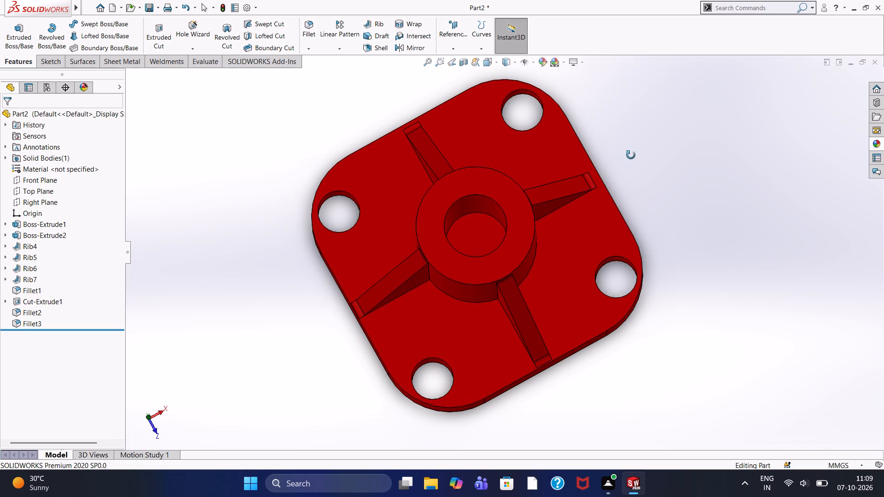
middle_click_drag(631, 155, 628, 133)
middle_click_drag(654, 212, 651, 204)
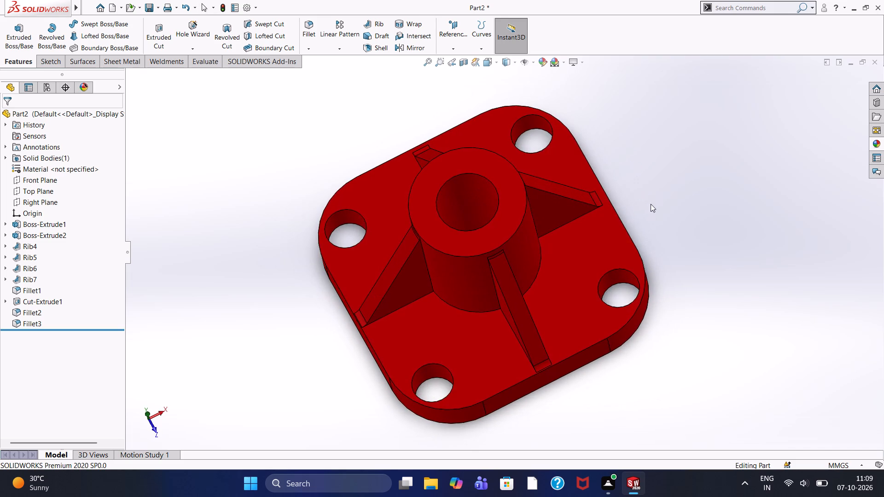
scroll(618, 256, "up", 3)
scroll(638, 270, "down", 4)
scroll(559, 243, "up", 8)
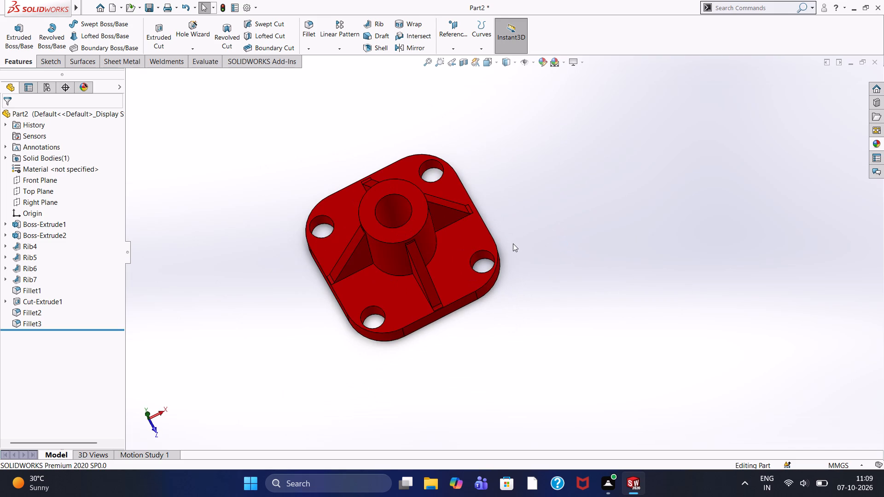
middle_click_drag(490, 316, 476, 282)
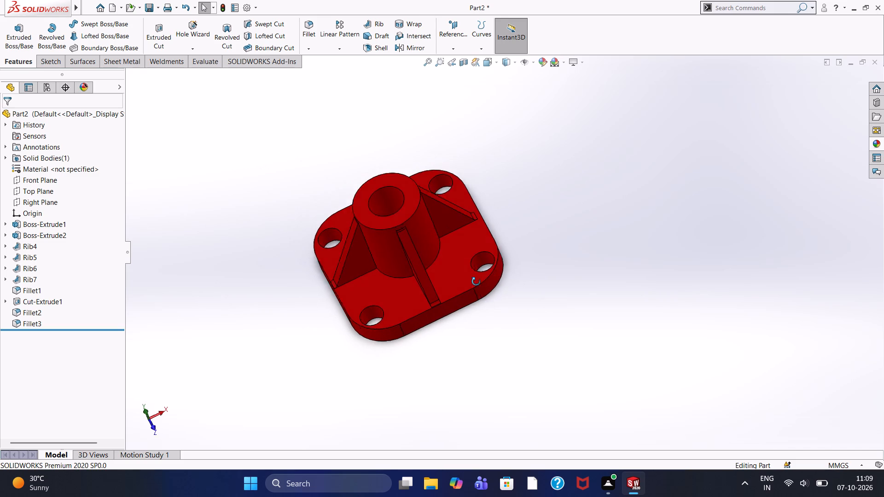
middle_click_drag(476, 282, 498, 264)
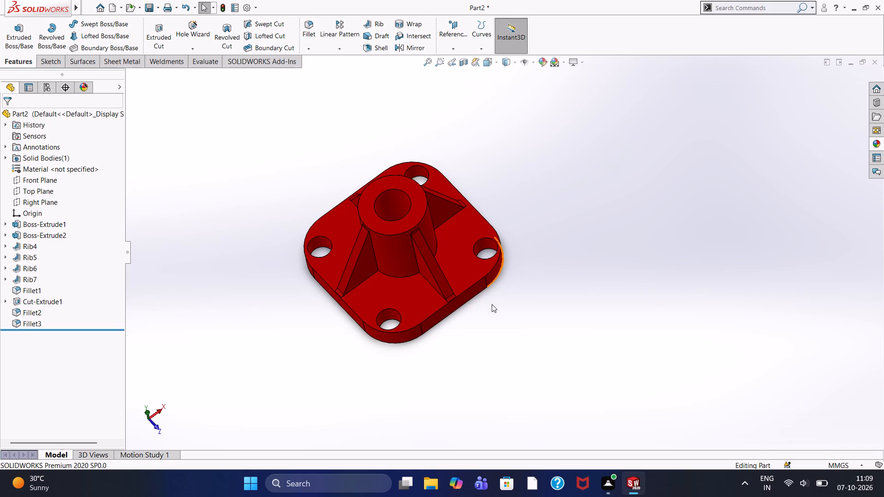
Check the boss's top face and the surrounding rib ends at closer range from an oblique overhead angle.
scroll(407, 215, "down", 6)
scroll(407, 215, "up", 3)
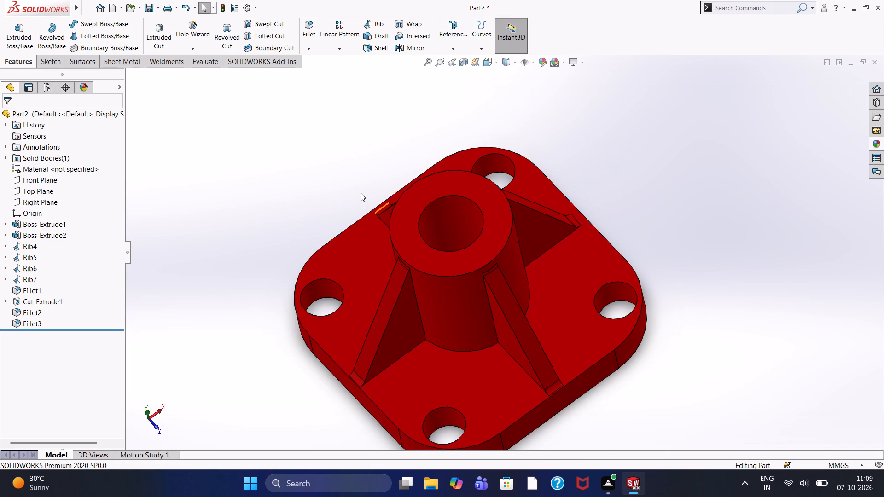
scroll(360, 193, "down", 2)
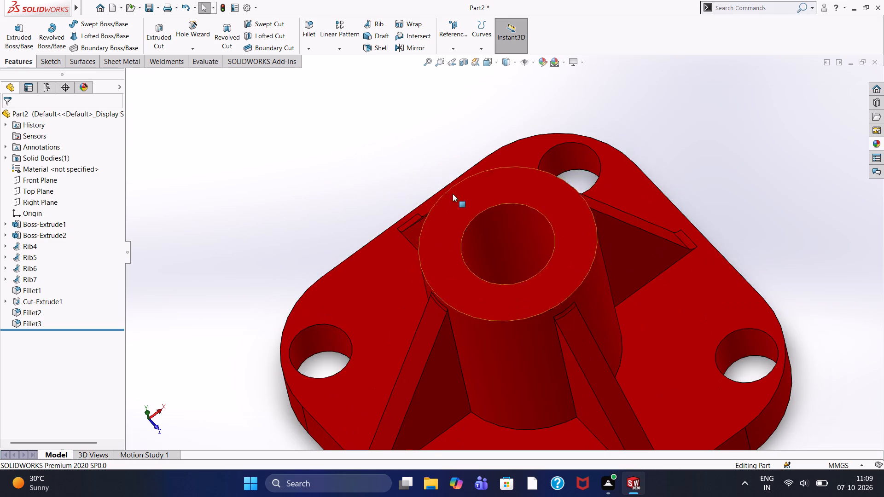
scroll(453, 194, "up", 4)
scroll(529, 281, "down", 1)
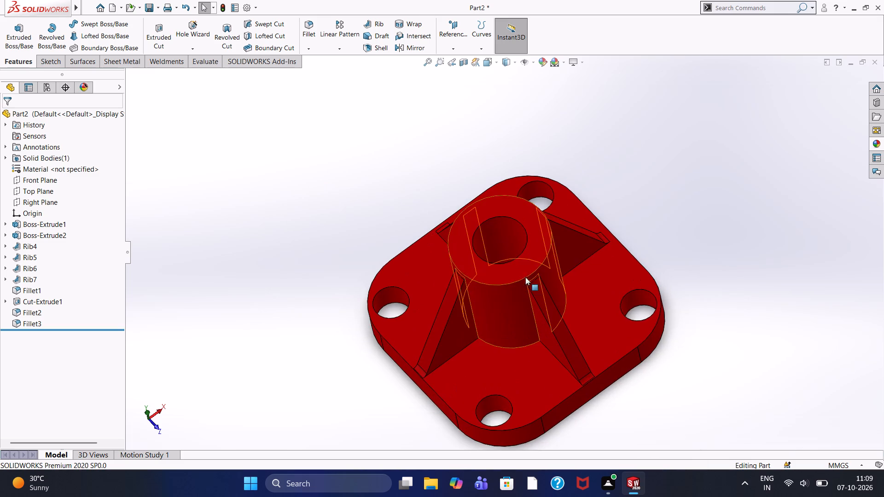
scroll(512, 257, "down", 12)
scroll(507, 251, "up", 10)
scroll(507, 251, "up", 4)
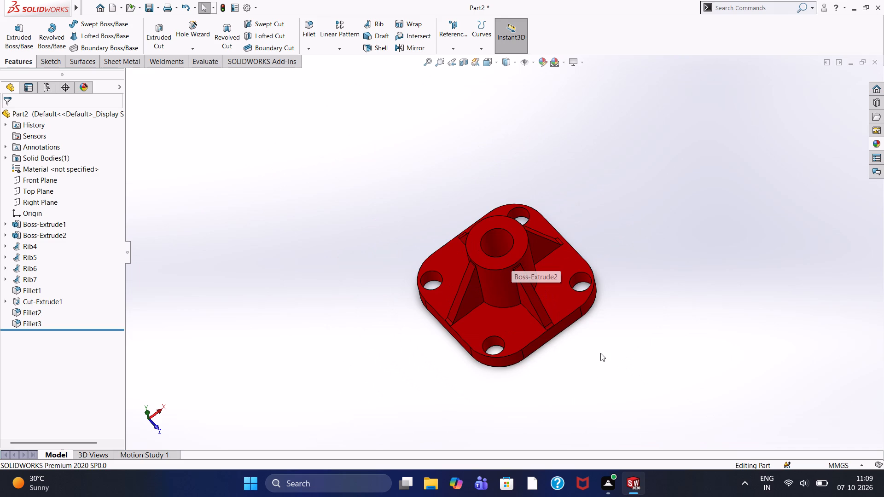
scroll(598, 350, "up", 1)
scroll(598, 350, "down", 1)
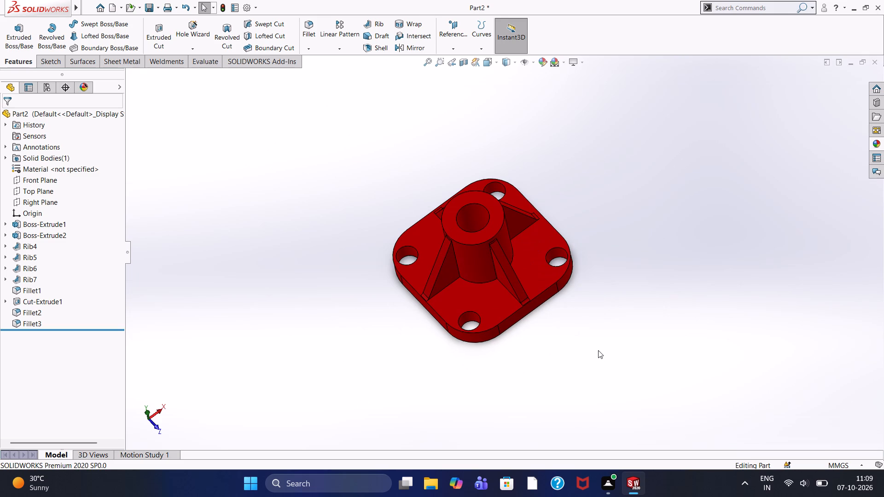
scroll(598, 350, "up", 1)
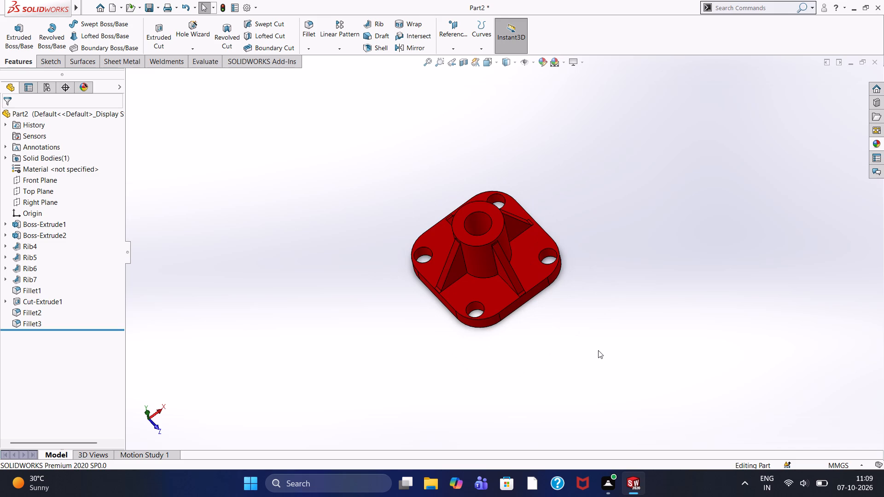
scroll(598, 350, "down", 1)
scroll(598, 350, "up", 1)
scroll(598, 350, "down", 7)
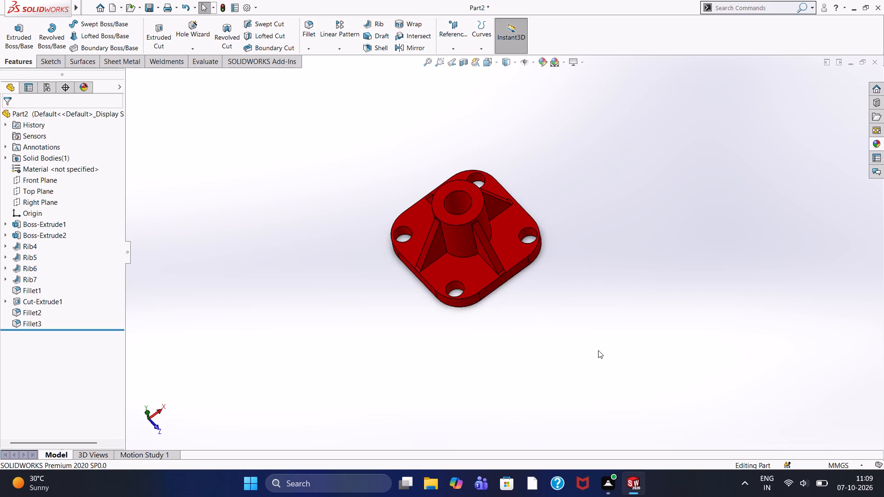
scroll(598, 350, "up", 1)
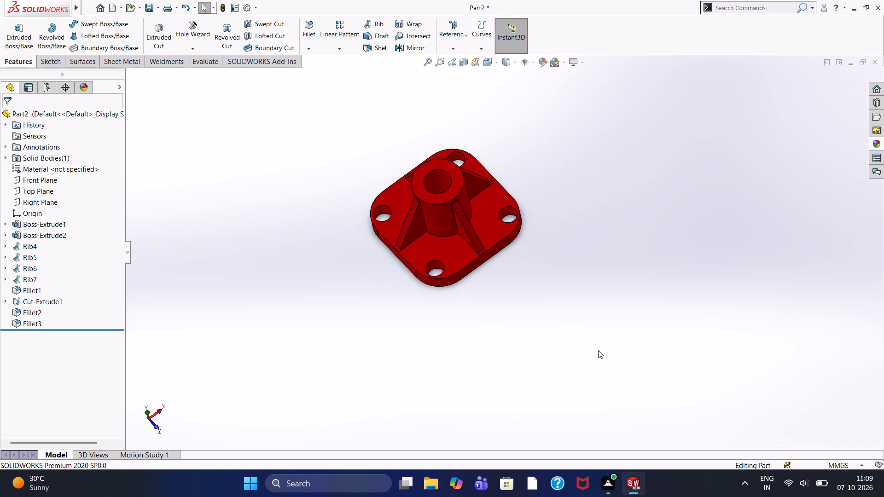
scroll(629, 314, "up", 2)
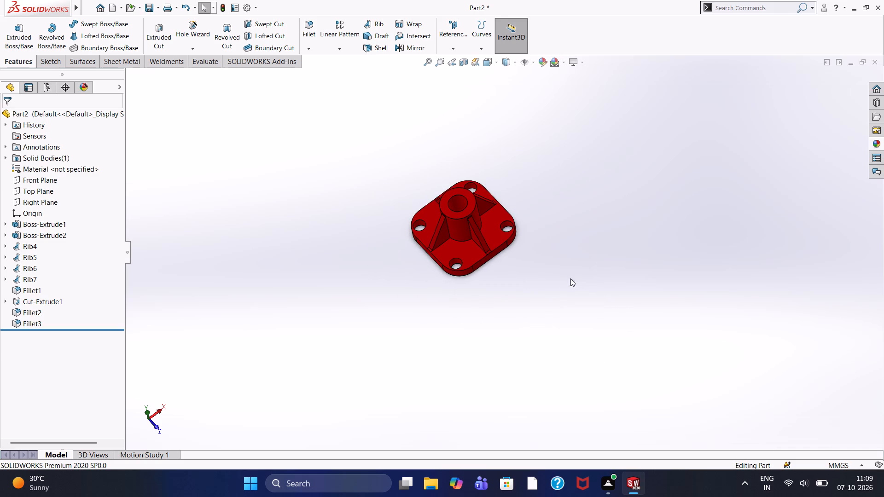
Inspect the boss's bore, its top rim and the filleted upper rib ends up close from above.
scroll(477, 188, "down", 6)
scroll(460, 221, "down", 6)
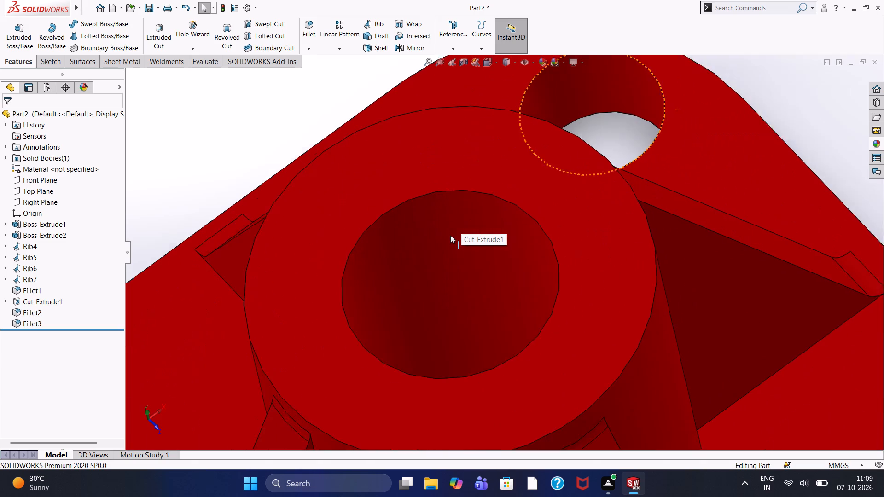
scroll(450, 235, "down", 2)
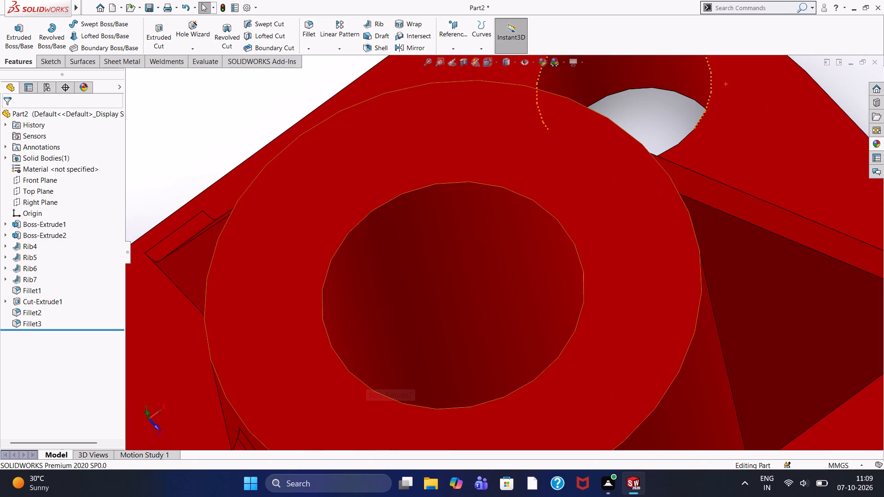
scroll(436, 220, "up", 5)
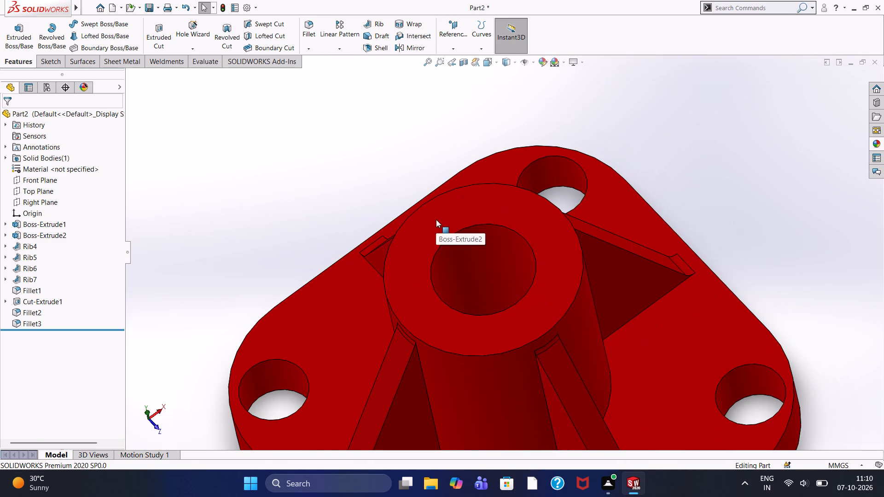
scroll(449, 243, "down", 1)
scroll(449, 243, "up", 7)
middle_click_drag(317, 338, 324, 347)
scroll(495, 298, "down", 5)
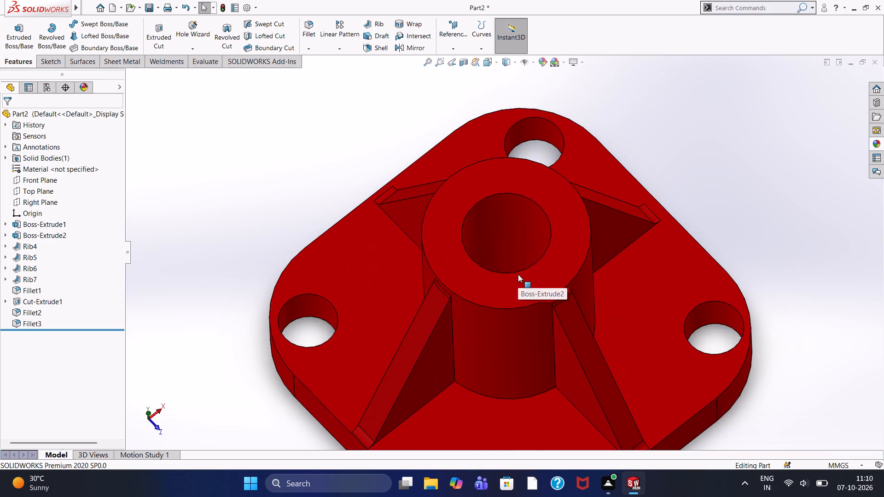
scroll(518, 274, "down", 3)
scroll(504, 256, "up", 2)
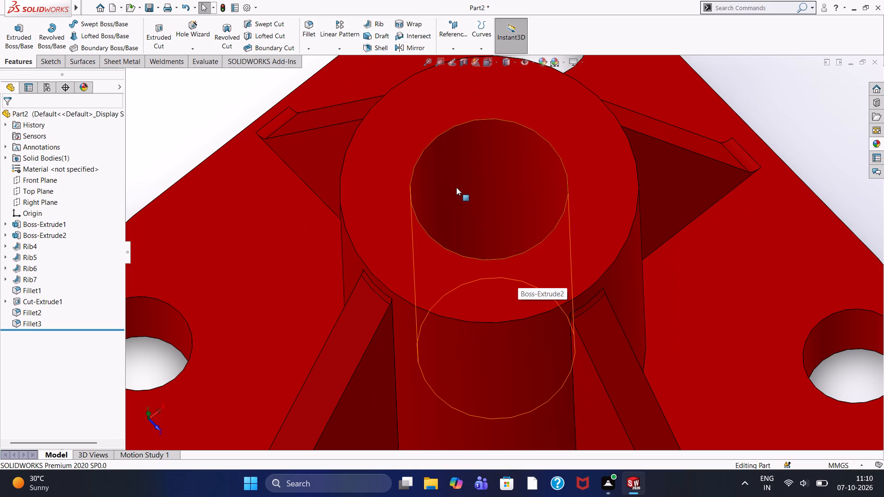
scroll(456, 187, "down", 4)
scroll(456, 187, "up", 4)
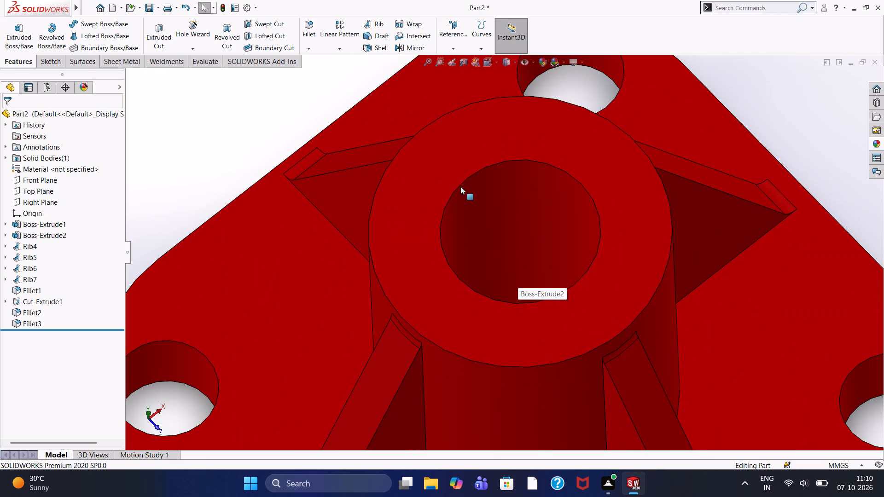
scroll(463, 192, "down", 1)
scroll(463, 192, "up", 5)
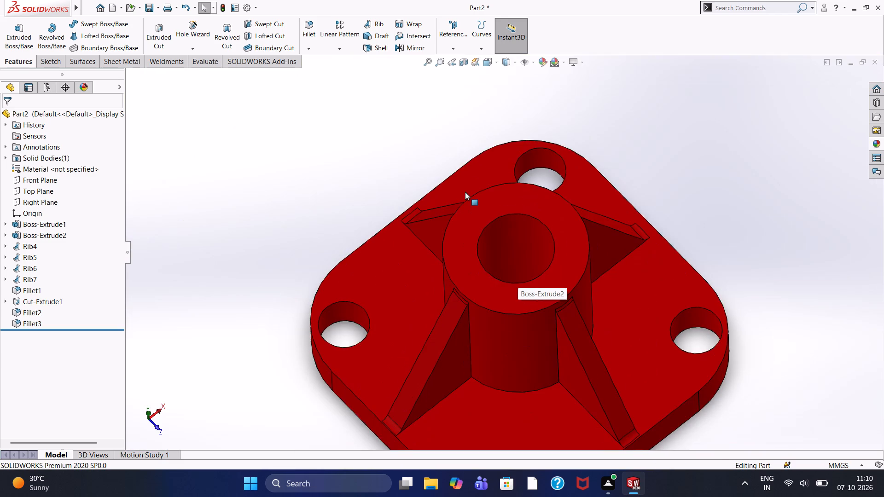
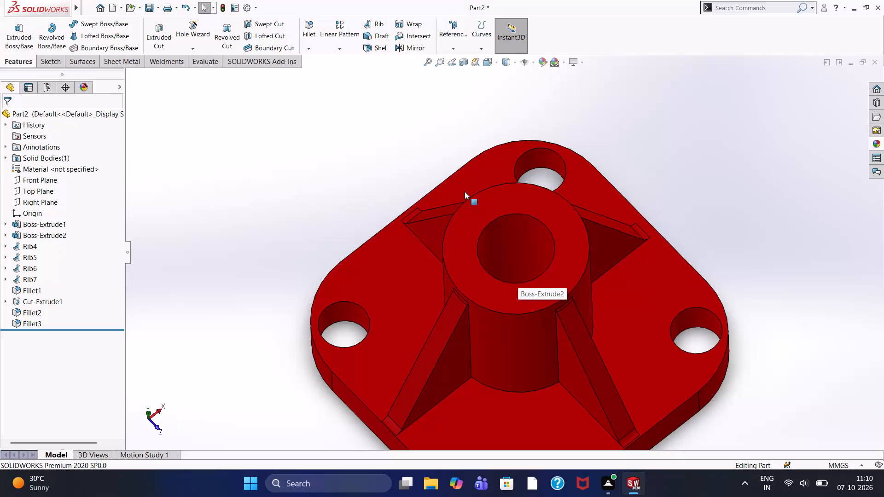
Examine the boss, ribs and corner holes from an oblique overhead angle, both overall and at closer range.
scroll(472, 198, "down", 1)
scroll(527, 279, "down", 1)
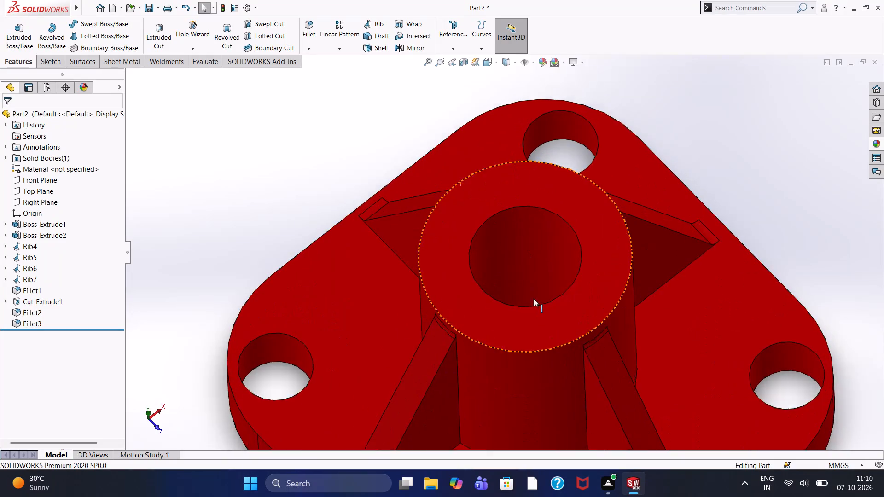
scroll(534, 299, "down", 1)
scroll(533, 291, "up", 5)
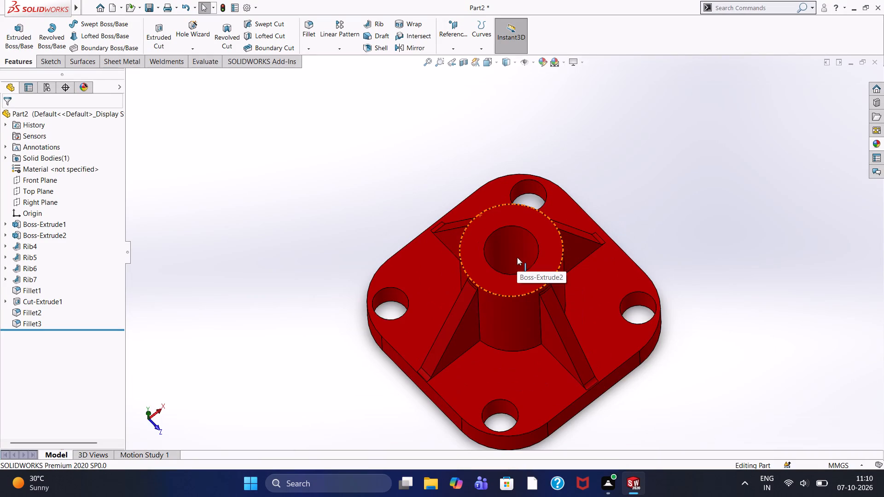
scroll(517, 257, "up", 3)
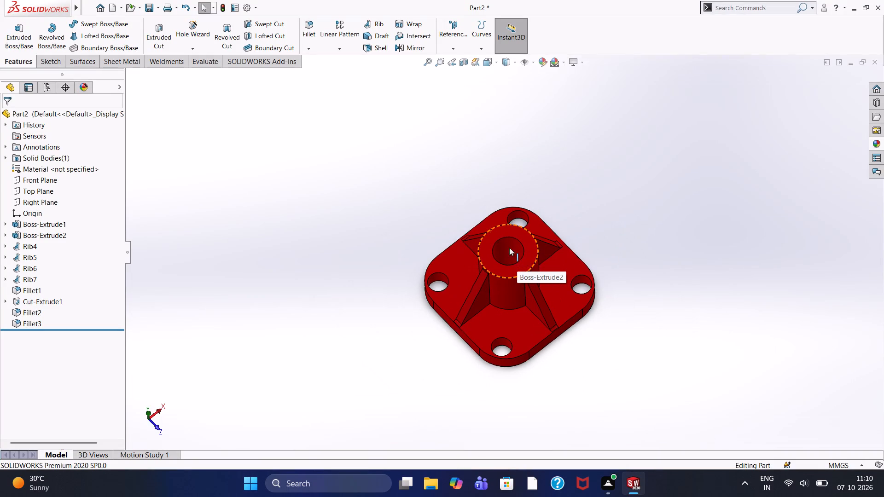
scroll(685, 250, "down", 2)
scroll(474, 288, "up", 2)
scroll(406, 308, "down", 3)
scroll(455, 368, "up", 6)
scroll(506, 226, "down", 9)
scroll(454, 232, "up", 3)
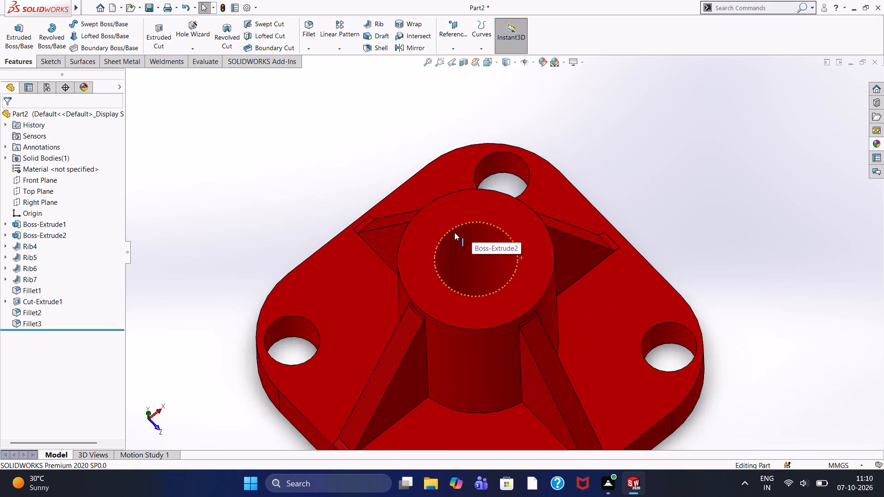
scroll(454, 232, "up", 1)
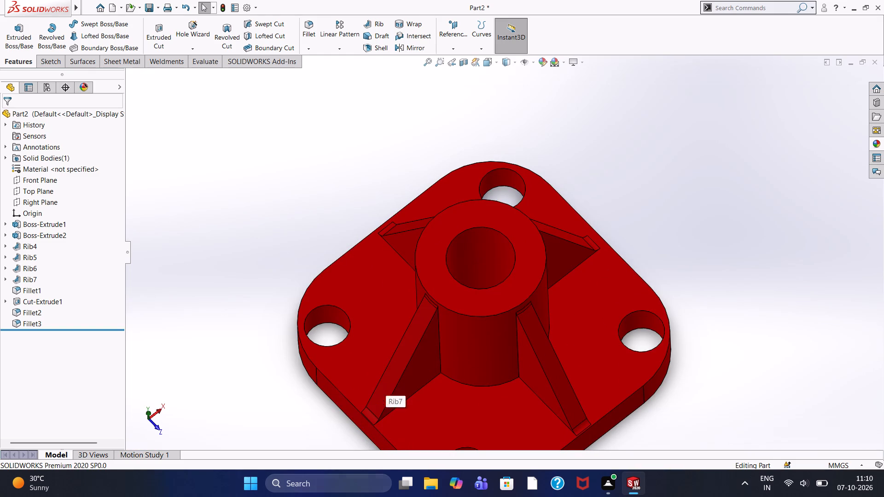
scroll(421, 432, "down", 1)
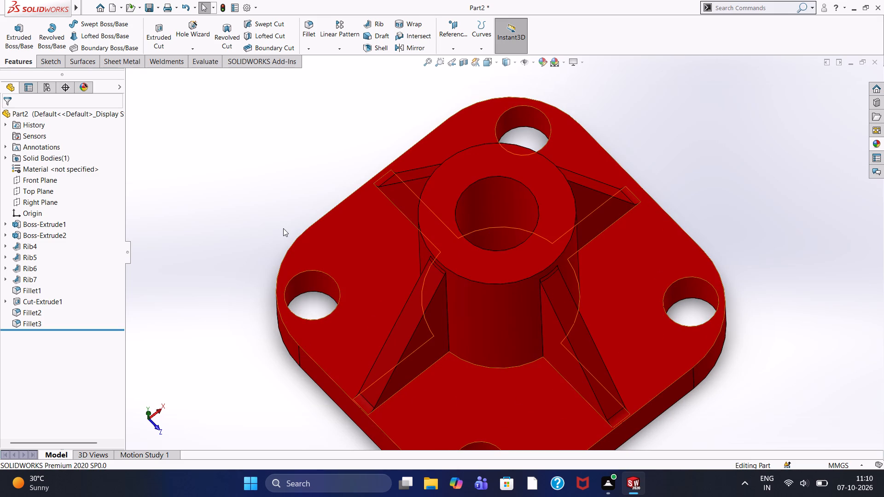
scroll(483, 232, "up", 1)
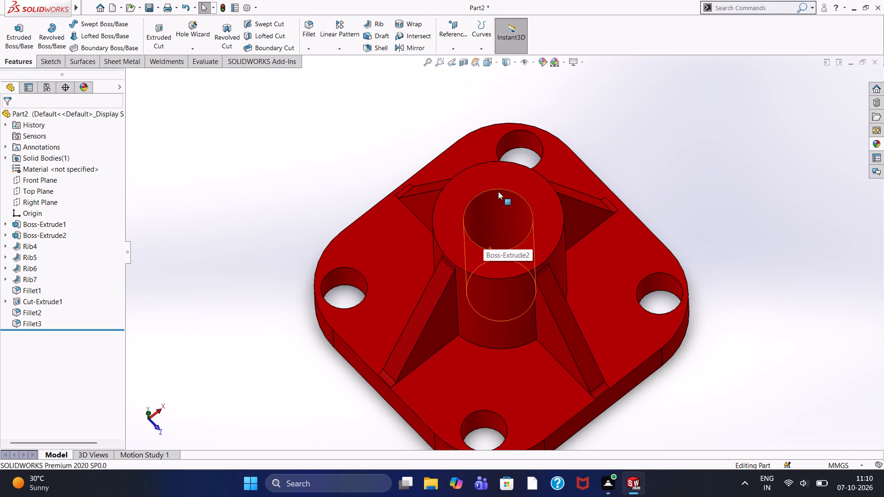
scroll(491, 229, "up", 4)
scroll(498, 237, "down", 5)
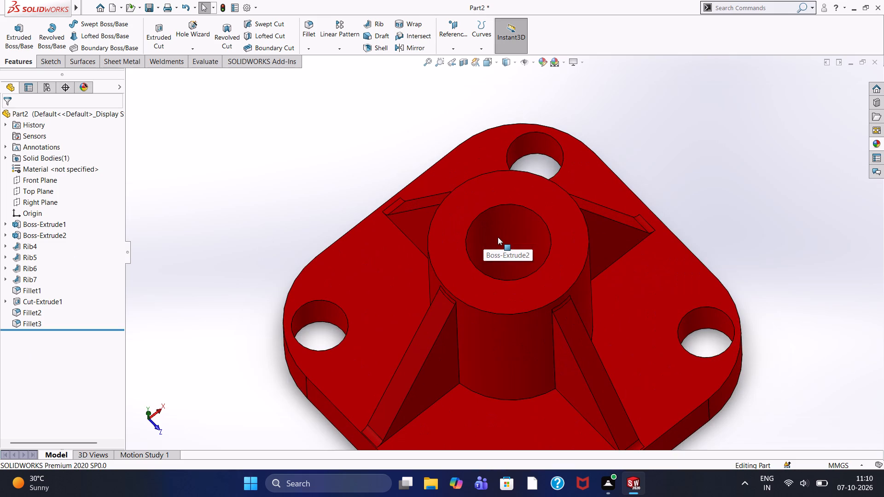
scroll(498, 237, "up", 2)
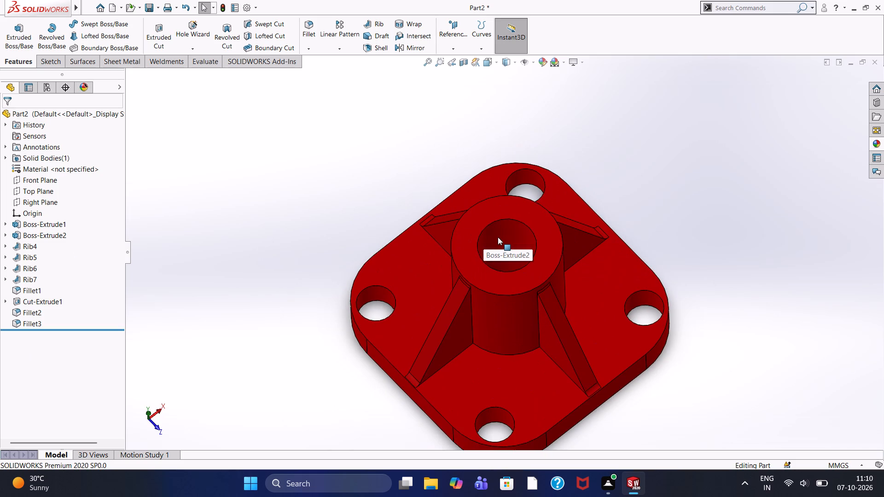
scroll(498, 237, "down", 1)
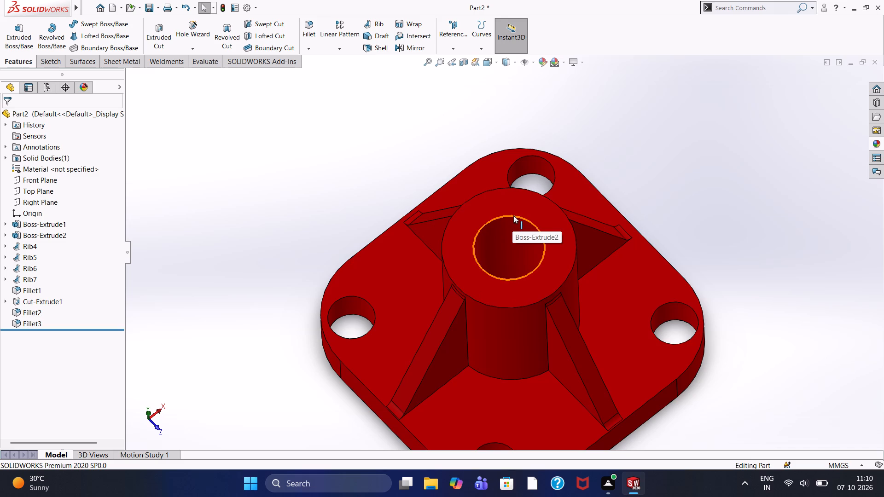
Inspect the boss's top face, its bore and the upper rib ends up close from above.
scroll(476, 329, "down", 4)
scroll(514, 264, "up", 5)
scroll(514, 260, "down", 2)
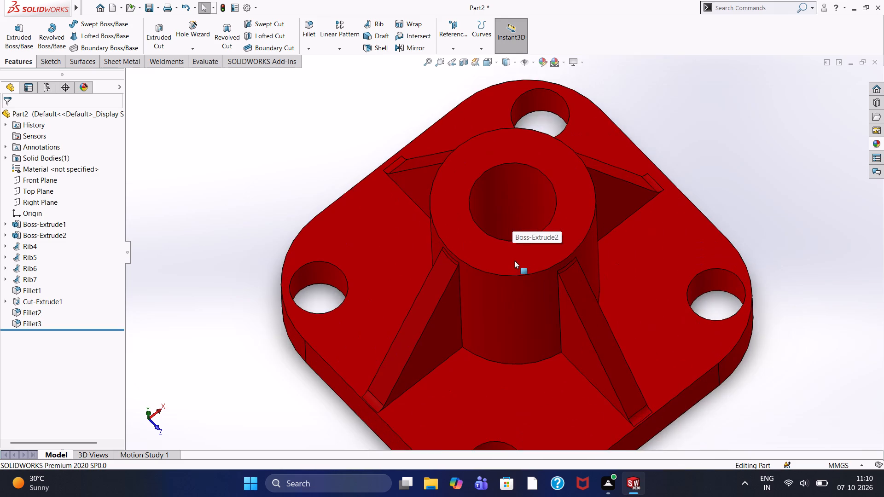
scroll(514, 260, "up", 2)
scroll(514, 260, "down", 4)
scroll(514, 260, "up", 1)
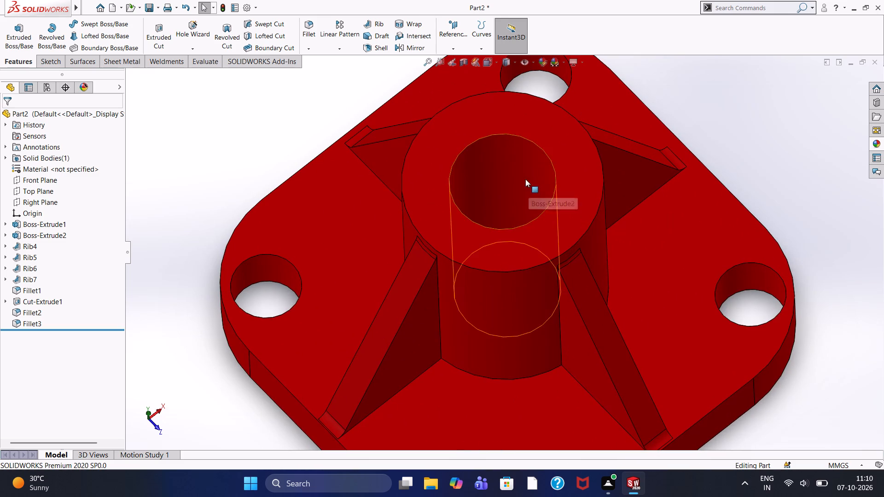
scroll(525, 179, "down", 4)
scroll(506, 189, "up", 2)
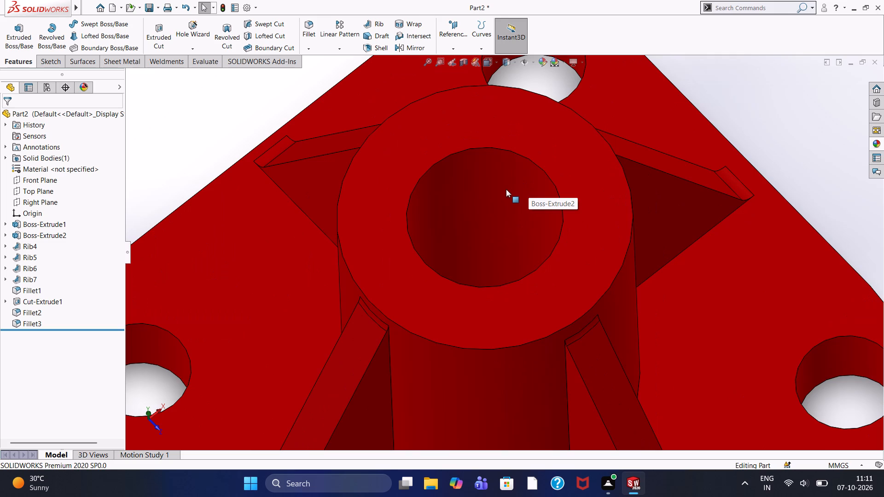
scroll(491, 188, "down", 5)
scroll(491, 188, "up", 5)
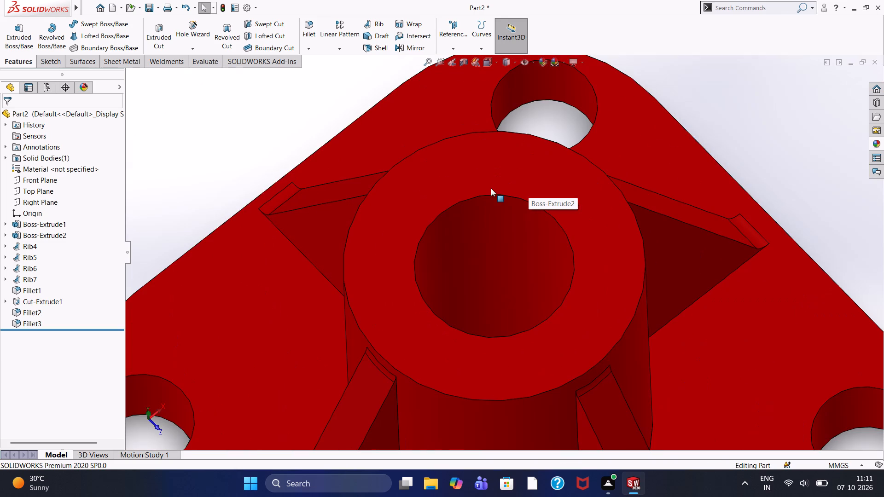
scroll(505, 215, "down", 1)
scroll(505, 223, "up", 3)
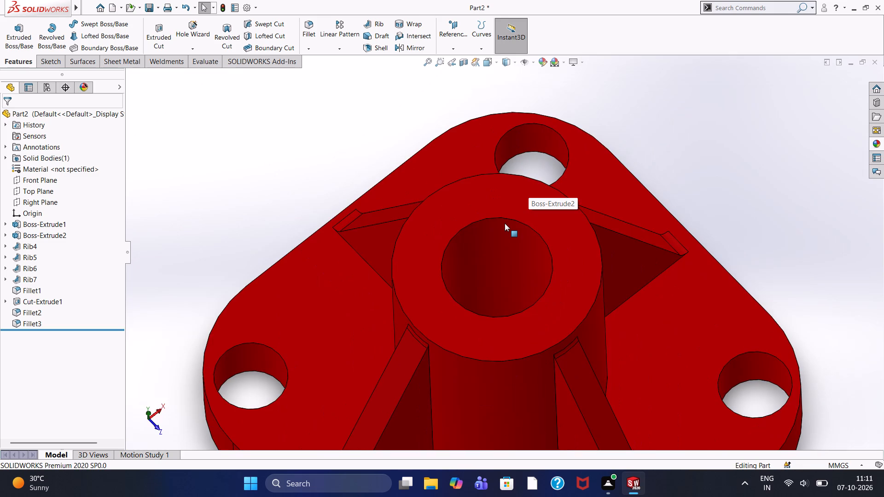
scroll(505, 223, "down", 5)
scroll(505, 223, "up", 1)
scroll(505, 223, "down", 1)
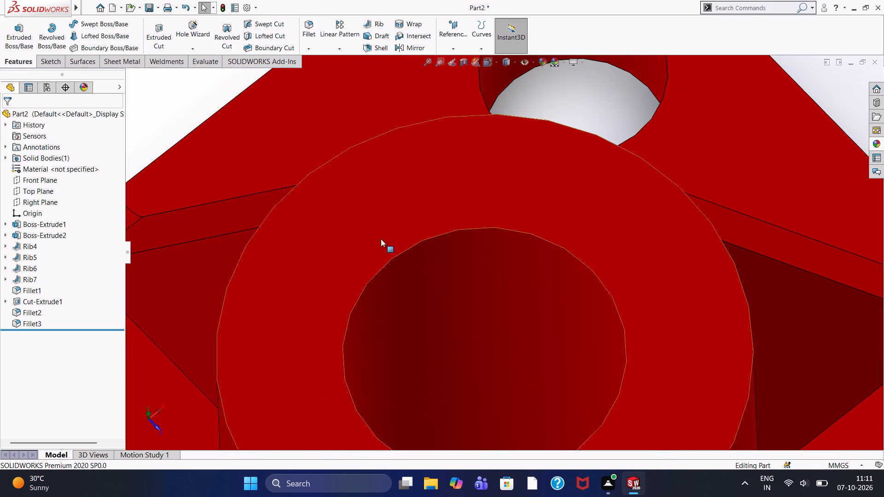
scroll(379, 333, "up", 1)
scroll(397, 320, "down", 1)
scroll(398, 316, "up", 1)
scroll(398, 316, "down", 1)
scroll(569, 307, "up", 8)
scroll(542, 260, "down", 4)
scroll(506, 282, "up", 4)
scroll(505, 281, "down", 3)
scroll(500, 271, "up", 3)
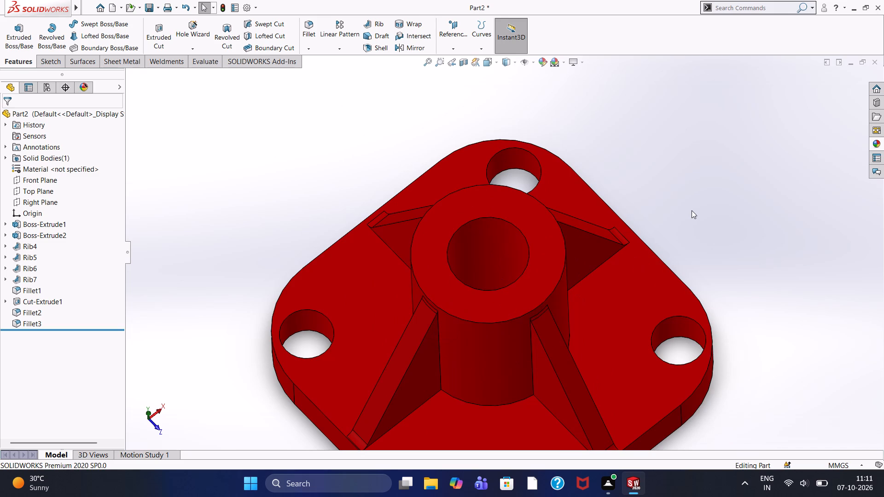
Review the boss bore and corner hole edges up close, ending with the whole part in view.
scroll(649, 230, "down", 4)
scroll(670, 225, "up", 4)
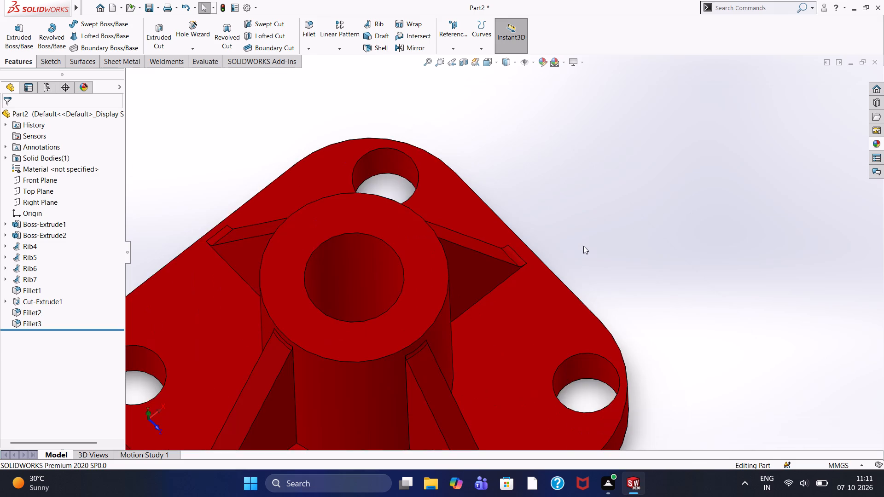
scroll(583, 246, "up", 3)
scroll(427, 277, "down", 5)
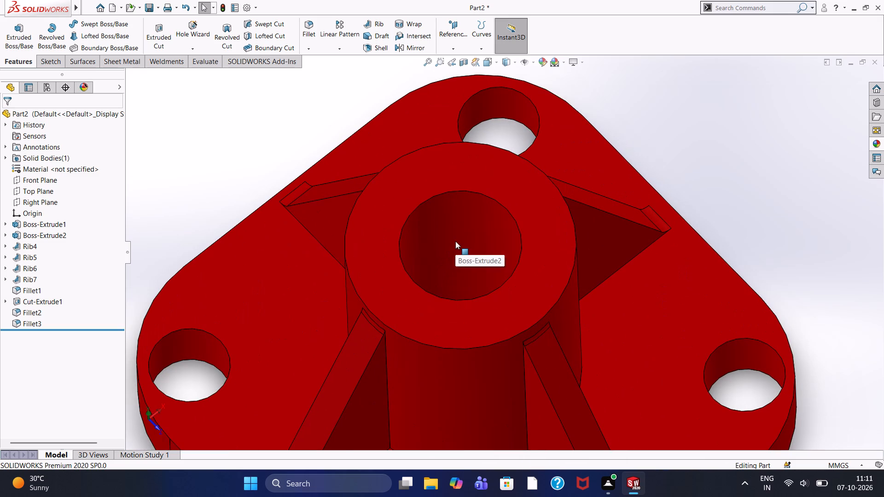
scroll(455, 241, "up", 9)
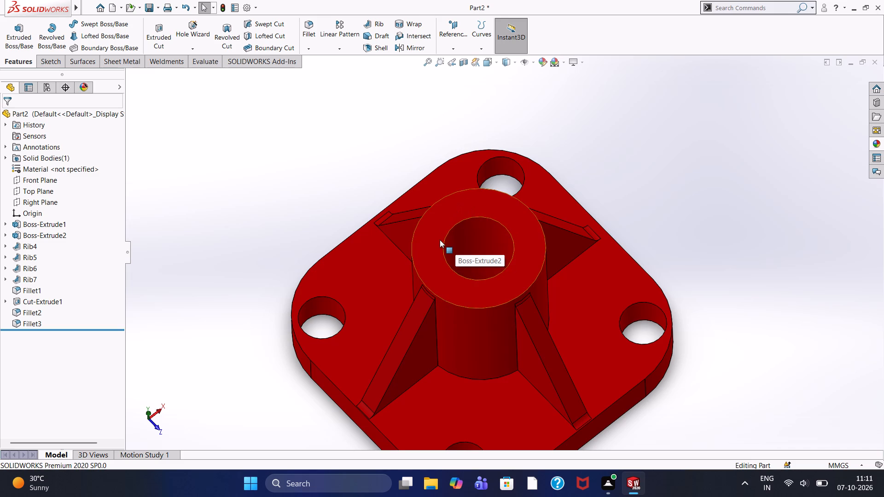
scroll(440, 240, "down", 2)
scroll(440, 240, "up", 7)
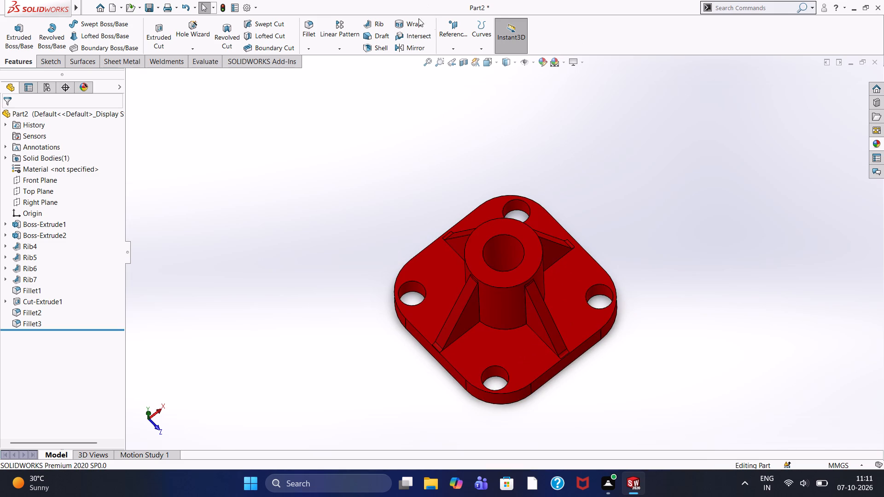
Fillet the upper circular edges of all four corner holes in the base with a 1 mm radius.
left_click(309, 24)
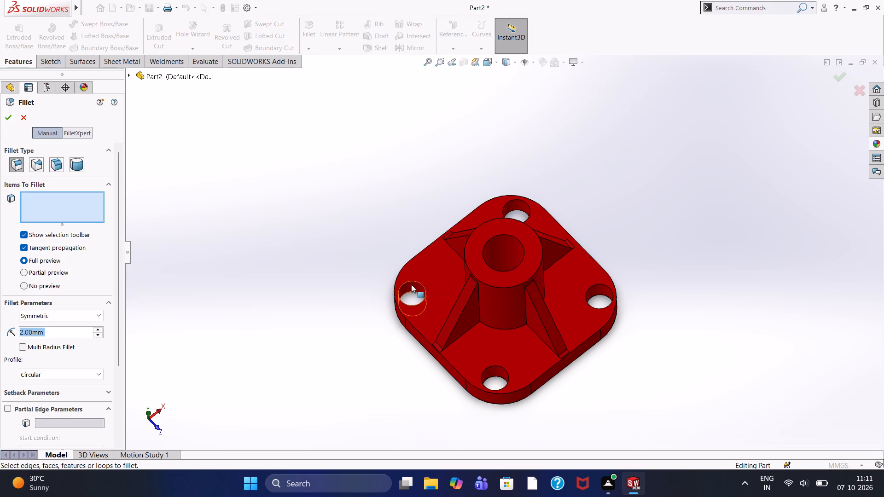
left_click(415, 282)
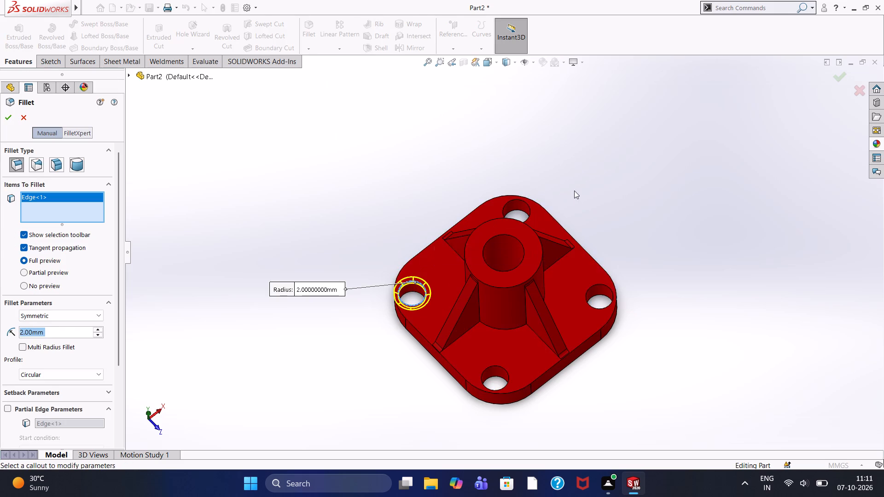
scroll(378, 297, "down", 4)
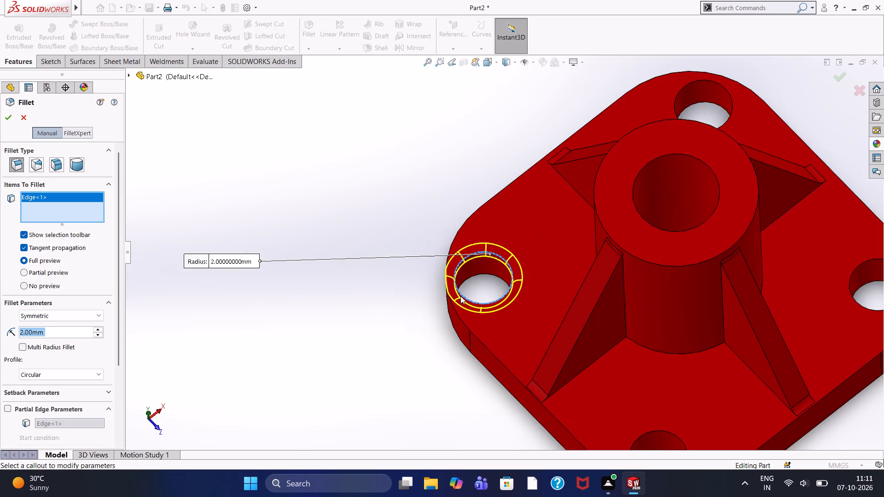
scroll(559, 295, "down", 9)
scroll(492, 293, "up", 6)
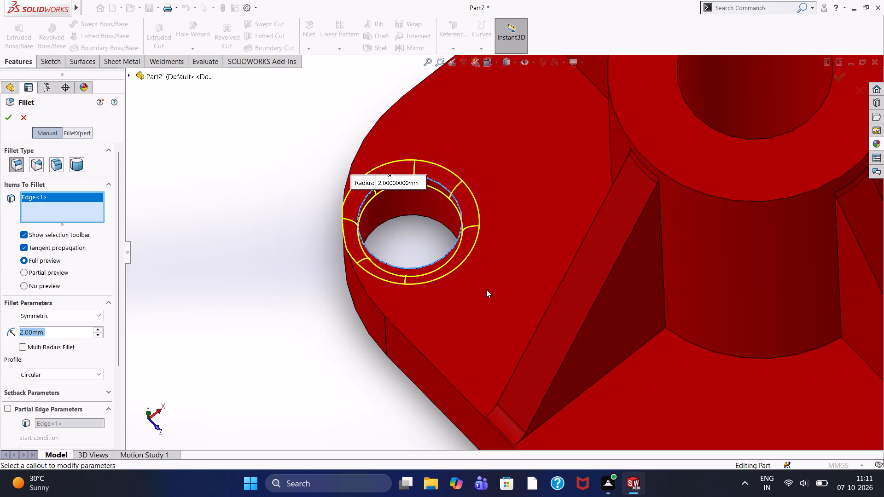
scroll(486, 289, "down", 1)
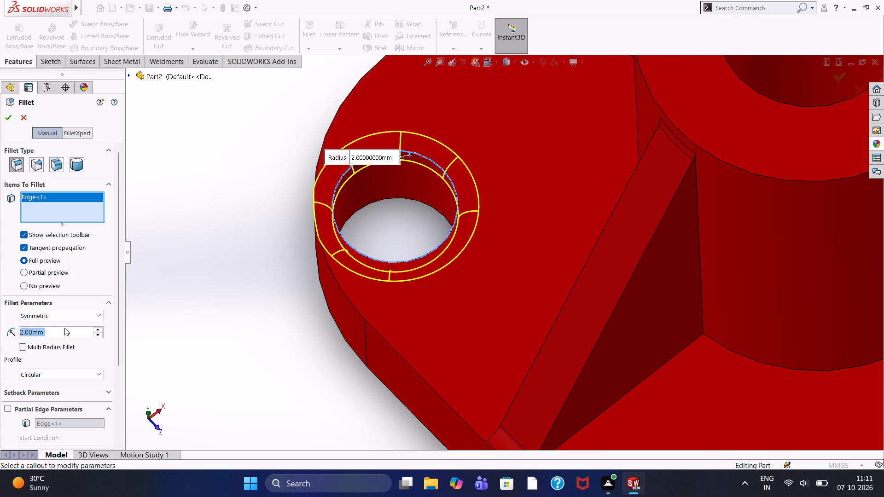
left_click_drag(64, 328, 0, 326)
scroll(0, 335, "down", 1)
key("1")
scroll(0, 336, "up", 1)
key("Return")
scroll(0, 336, "down", 1)
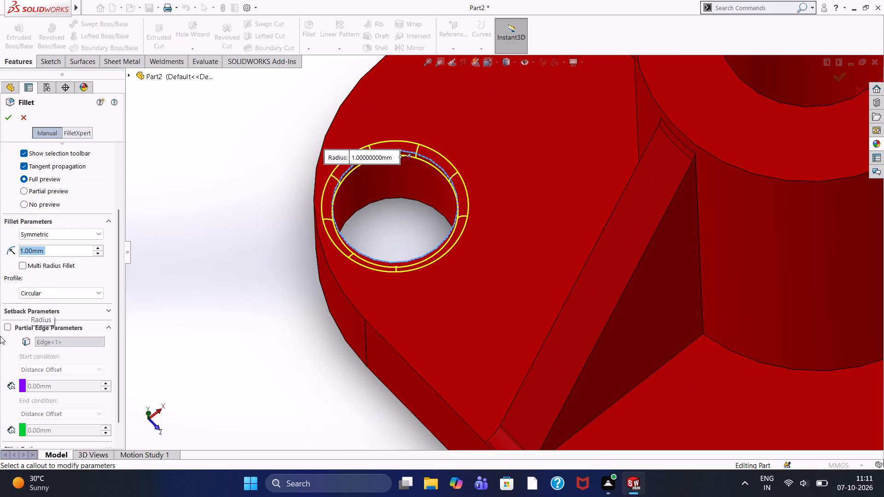
scroll(215, 474, "up", 1)
scroll(757, 422, "up", 8)
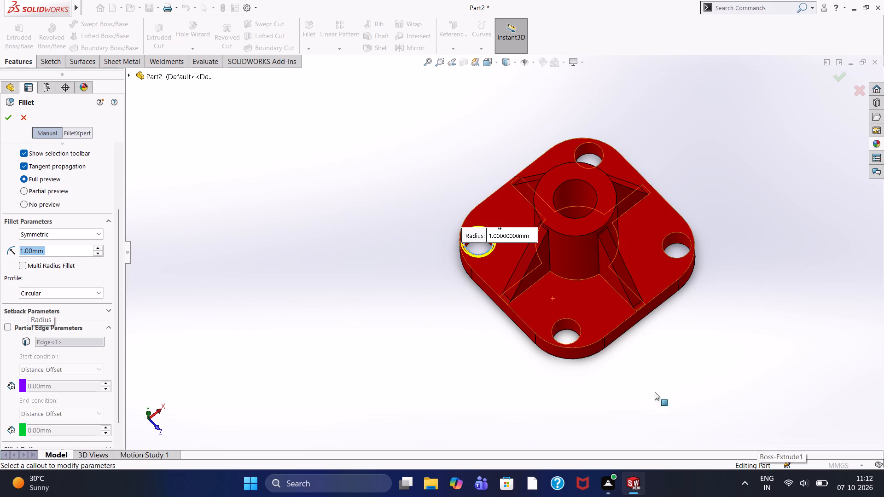
scroll(566, 324, "down", 4)
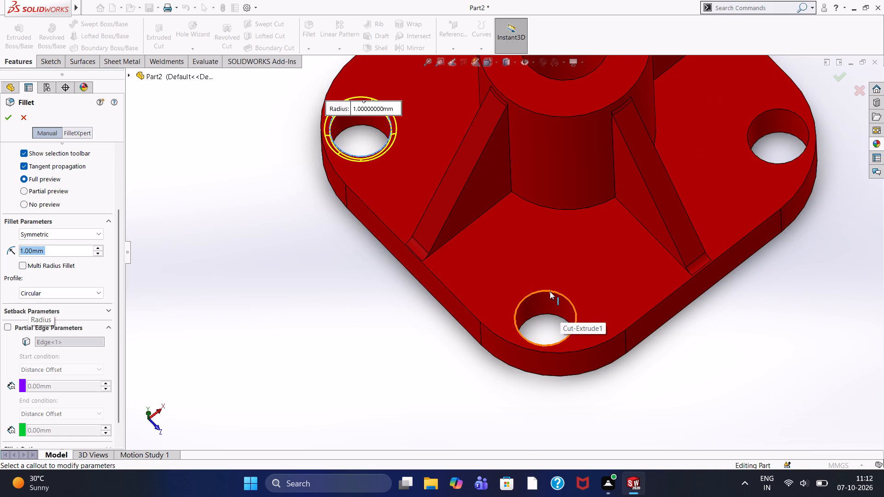
left_click(551, 290)
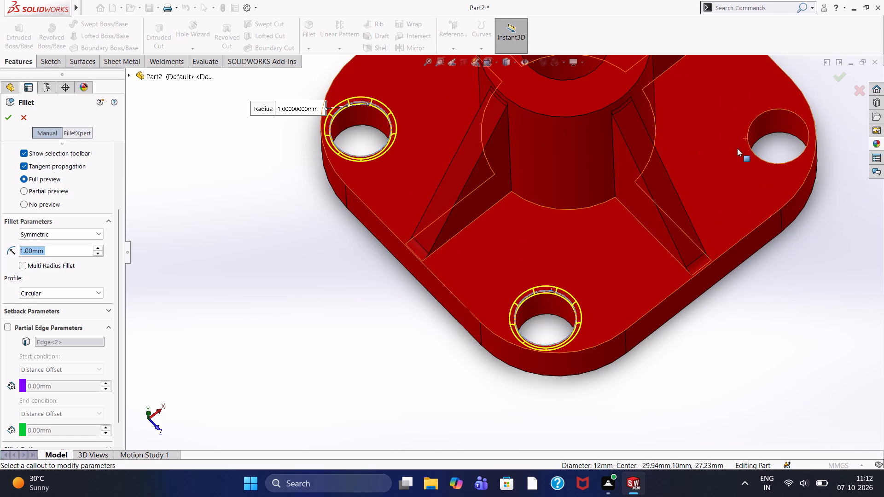
left_click(774, 110)
scroll(717, 98, "up", 3)
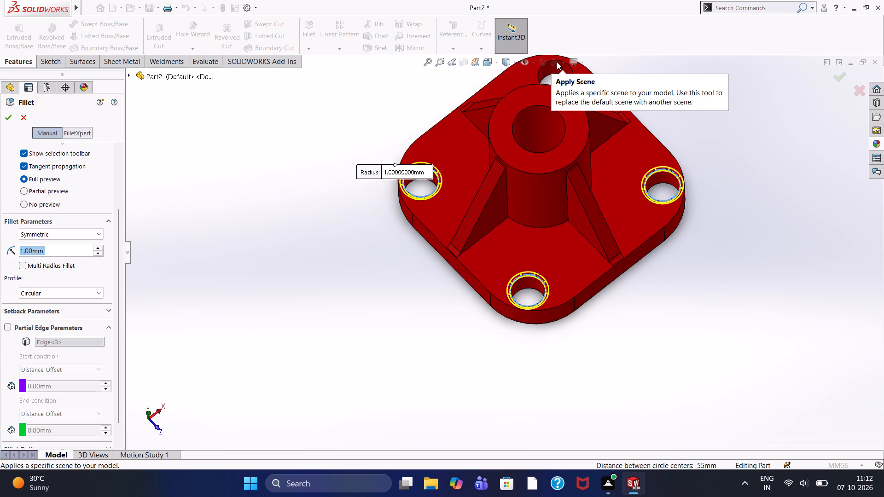
scroll(559, 61, "down", 6)
left_click(529, 130)
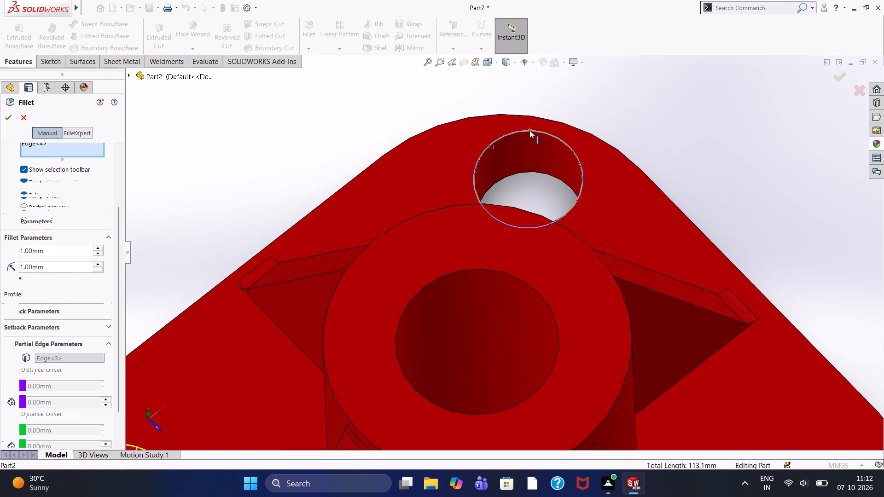
left_click(9, 118)
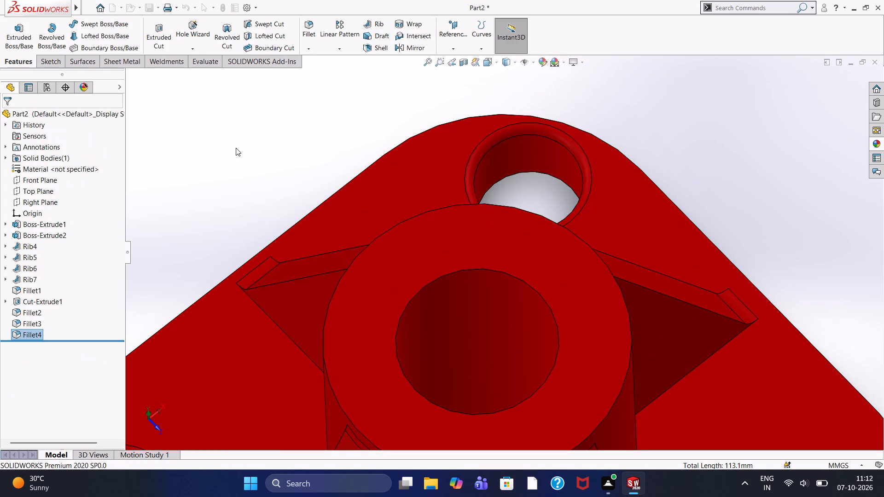
left_click(236, 148)
Fillet the lower circular edges of all four corner holes on the base's underside with a 1 mm radius.
scroll(326, 144, "up", 7)
middle_click_drag(433, 201, 398, 121)
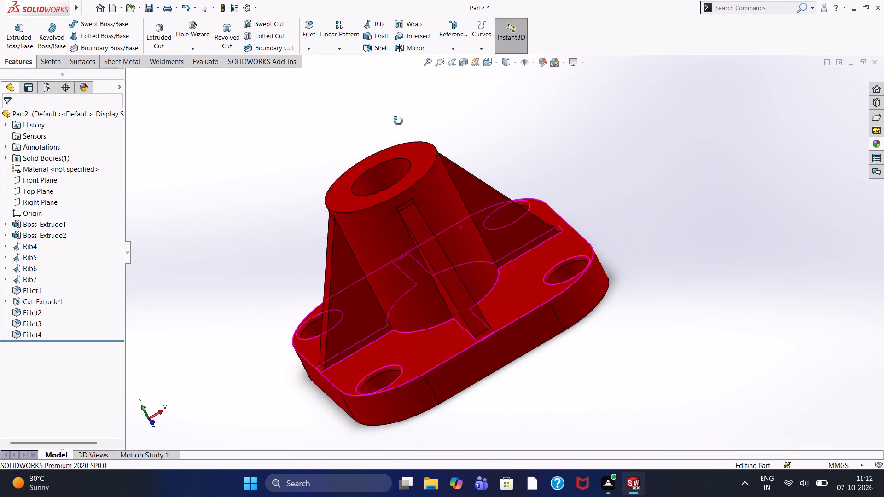
middle_click_drag(398, 121, 398, 119)
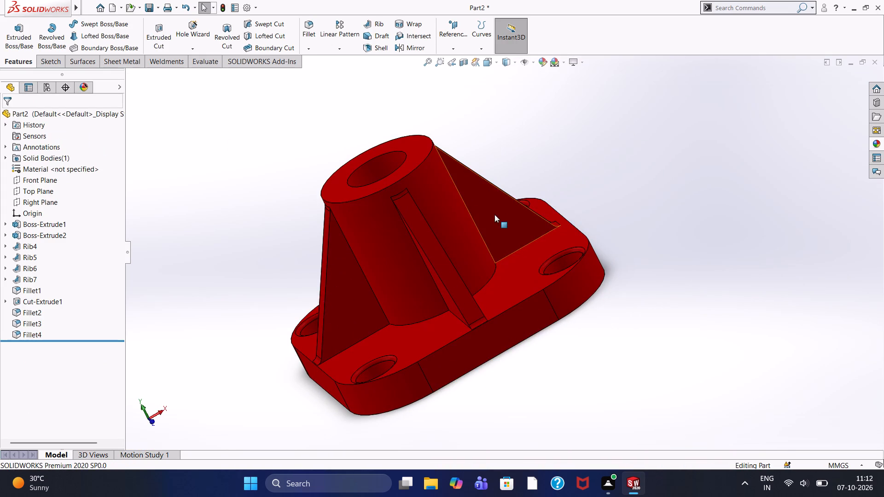
middle_click_drag(593, 385, 560, 284)
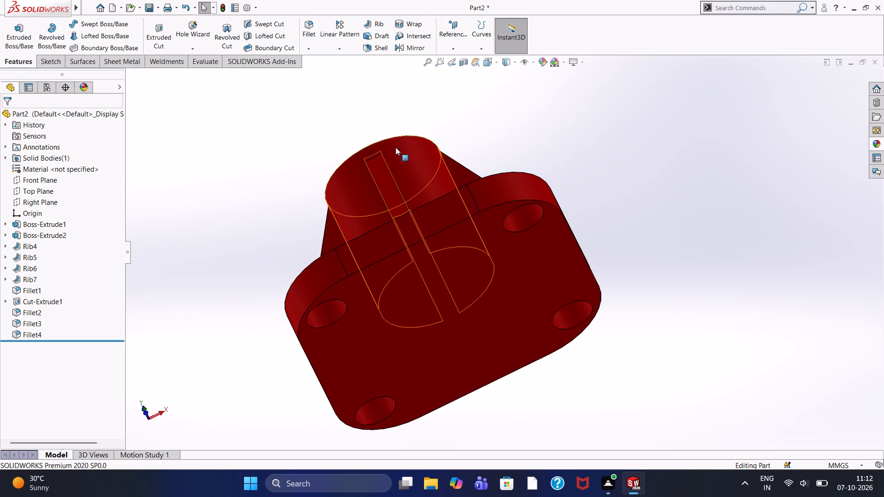
left_click(305, 26)
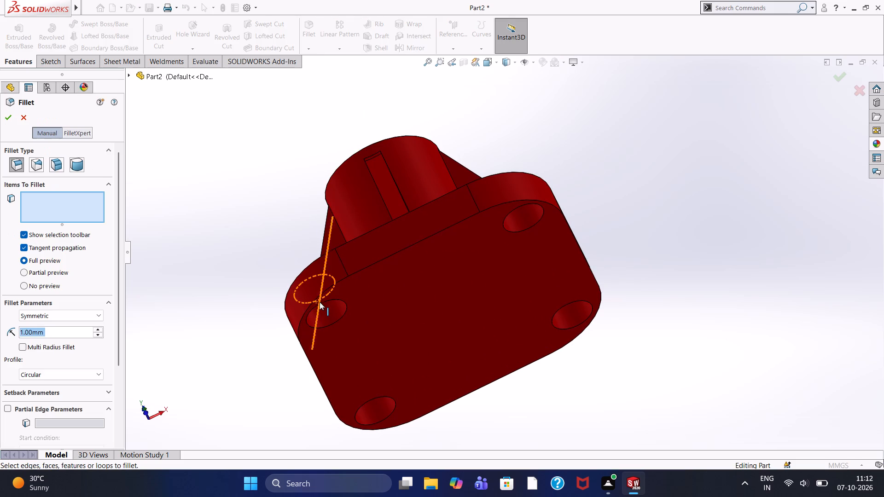
left_click(323, 301)
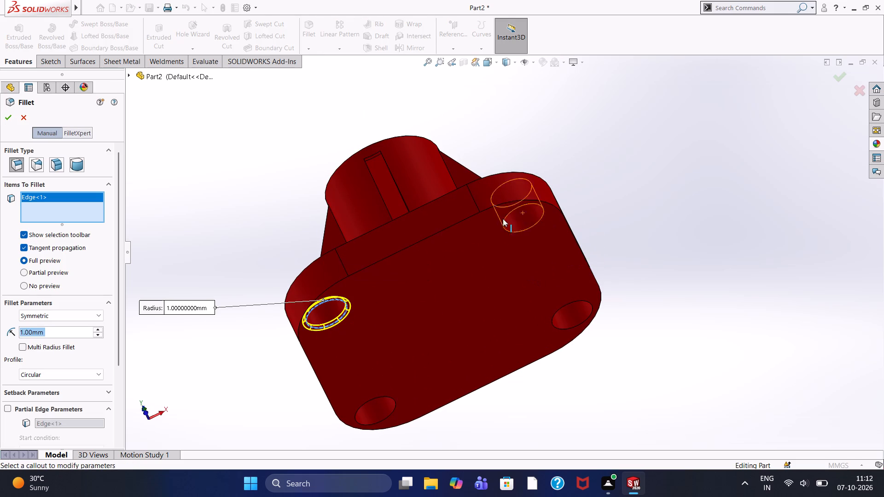
left_click(504, 222)
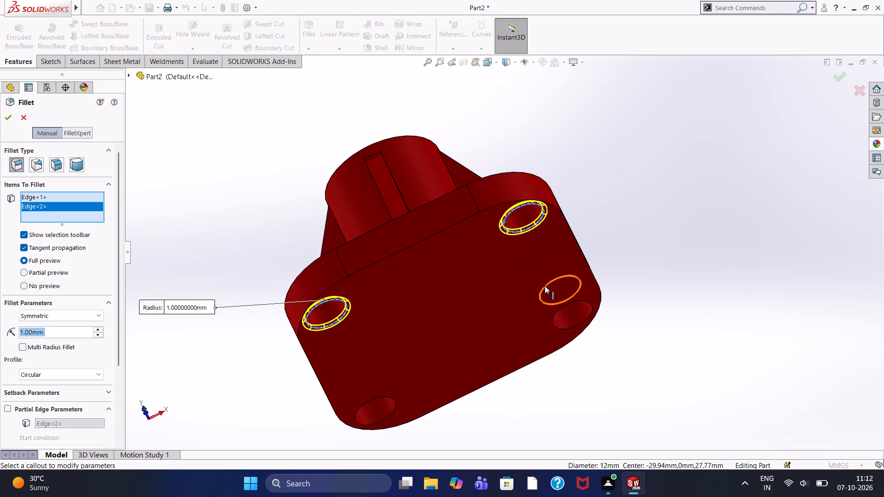
left_click(564, 306)
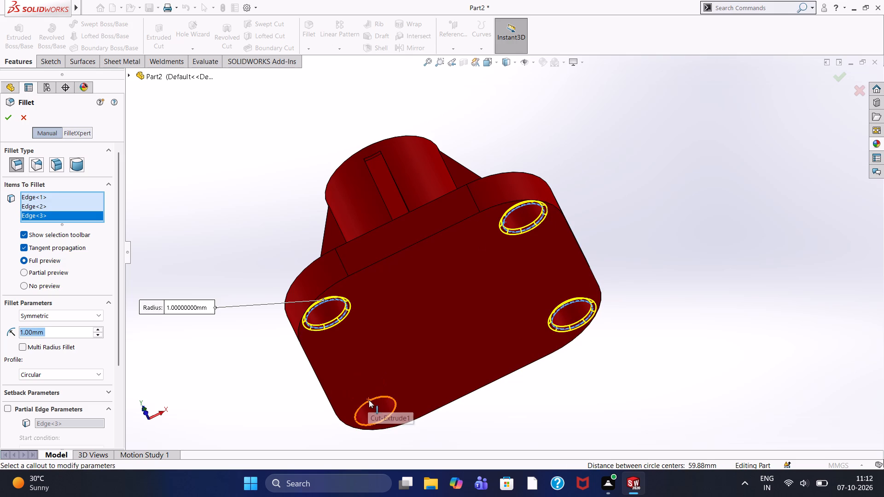
left_click(370, 401)
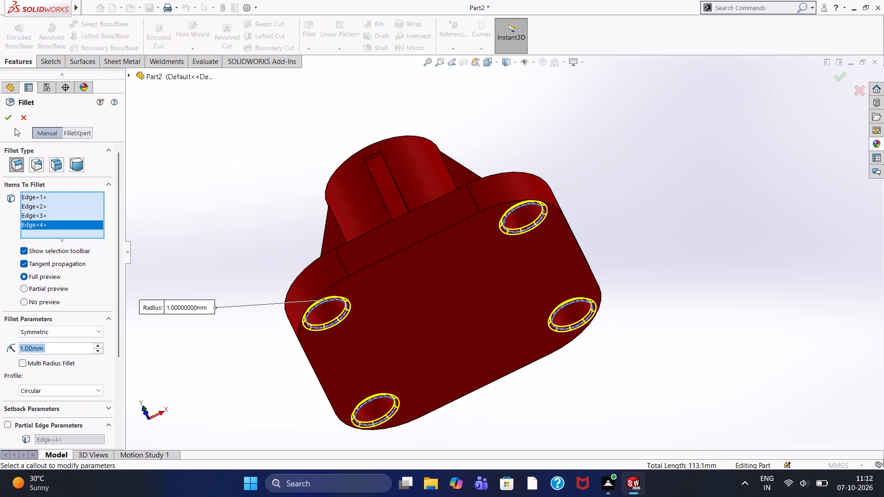
left_click(9, 120)
left_click(241, 226)
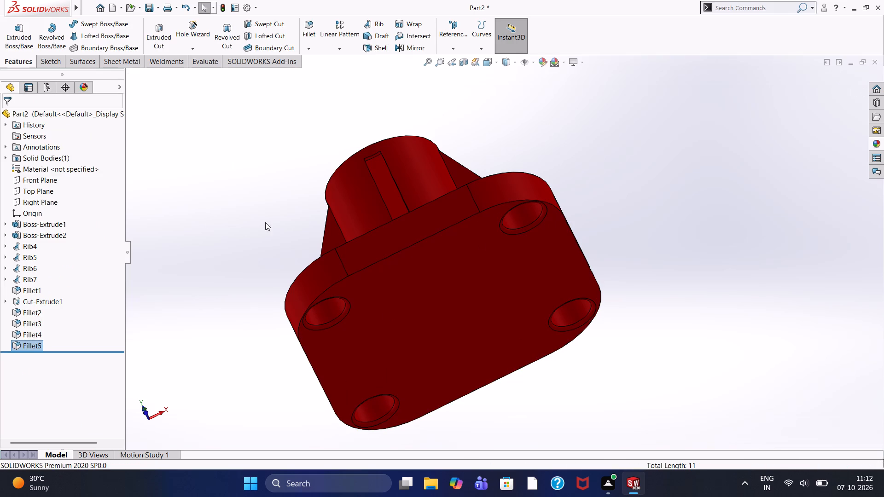
Fillet the complete bottom outer perimeter edge of the base with a 1 mm radius.
middle_click_drag(279, 217, 213, 160)
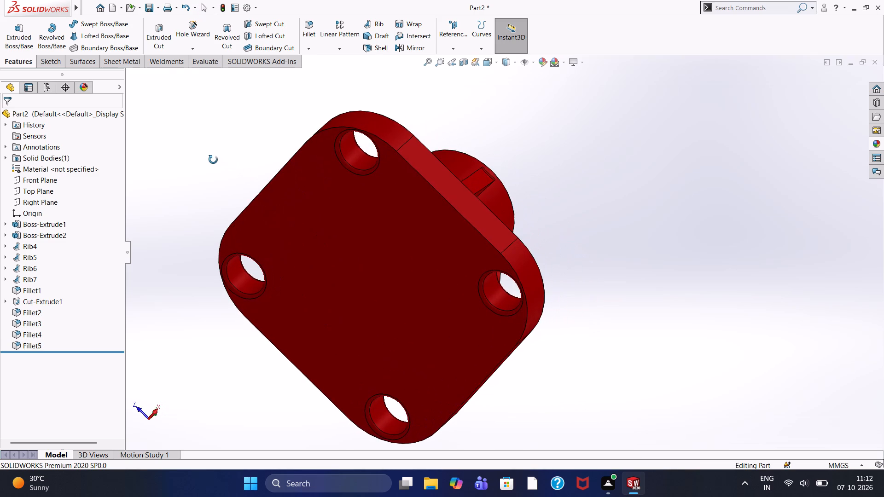
middle_click_drag(213, 160, 255, 284)
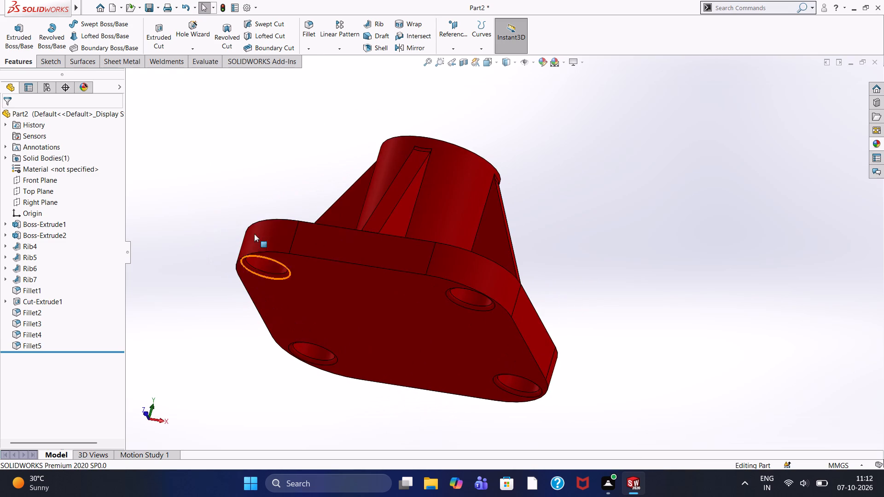
left_click(311, 29)
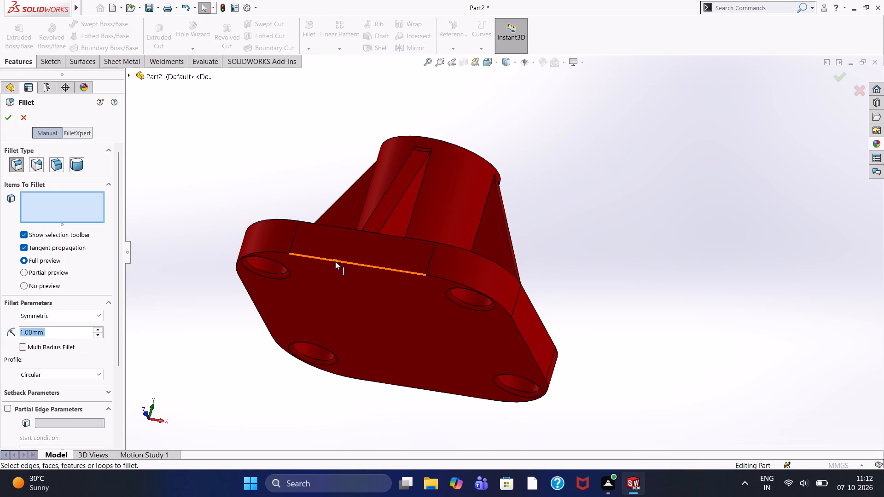
left_click(335, 261)
middle_click_drag(227, 172, 213, 251)
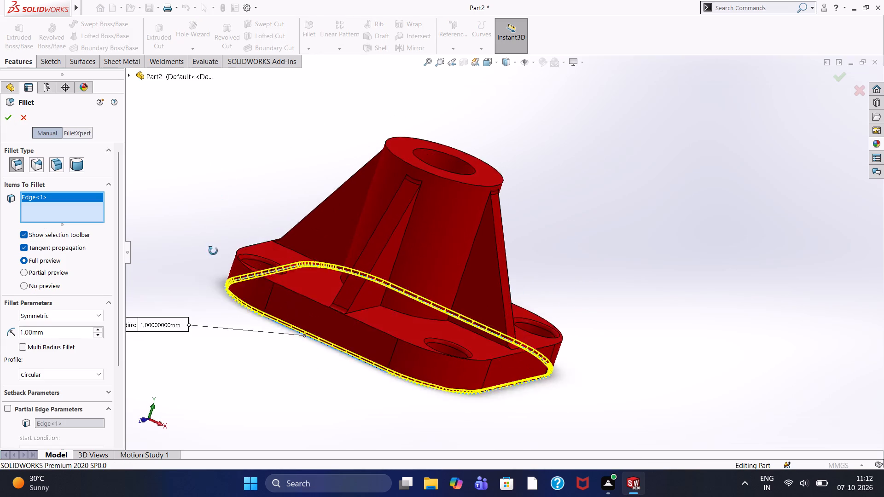
middle_click_drag(213, 251, 213, 293)
left_click(9, 120)
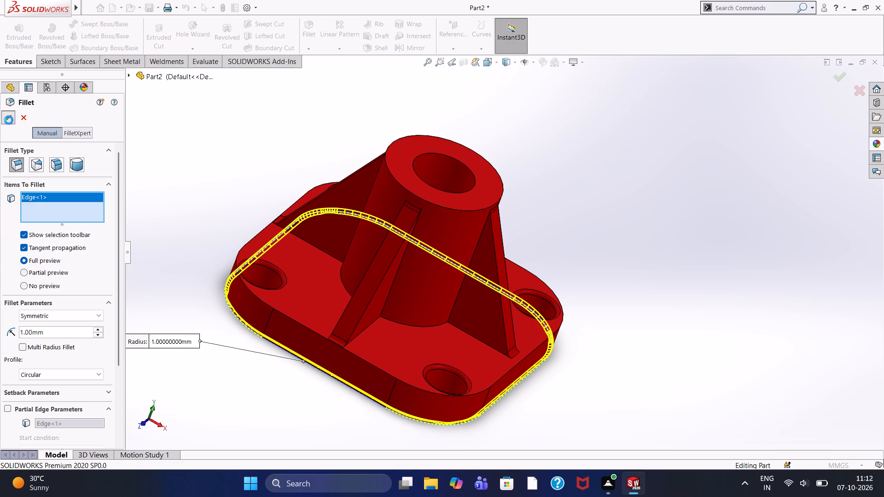
left_click(225, 170)
Examine the base, corner holes, ribs and boss from several oblique overhead angles, both overall and closer.
scroll(295, 153, "up", 6)
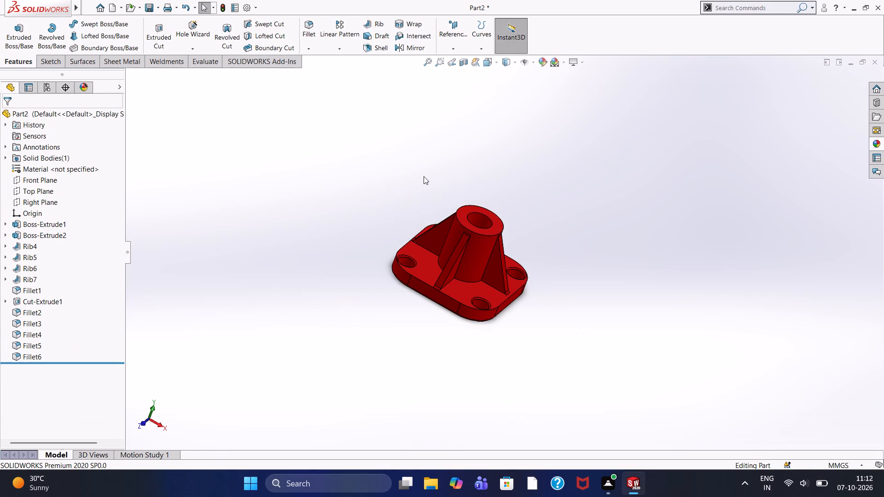
middle_click_drag(424, 176, 387, 226)
scroll(475, 214, "down", 6)
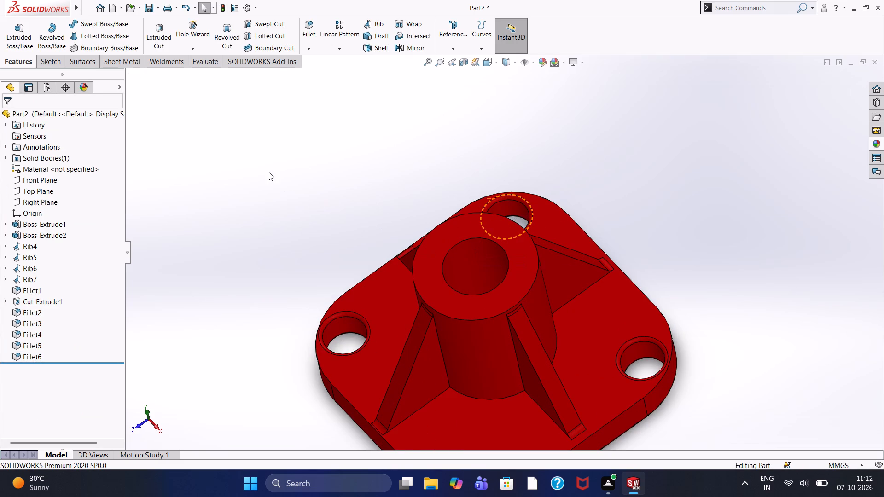
left_click(305, 180)
middle_click_drag(328, 194, 355, 223)
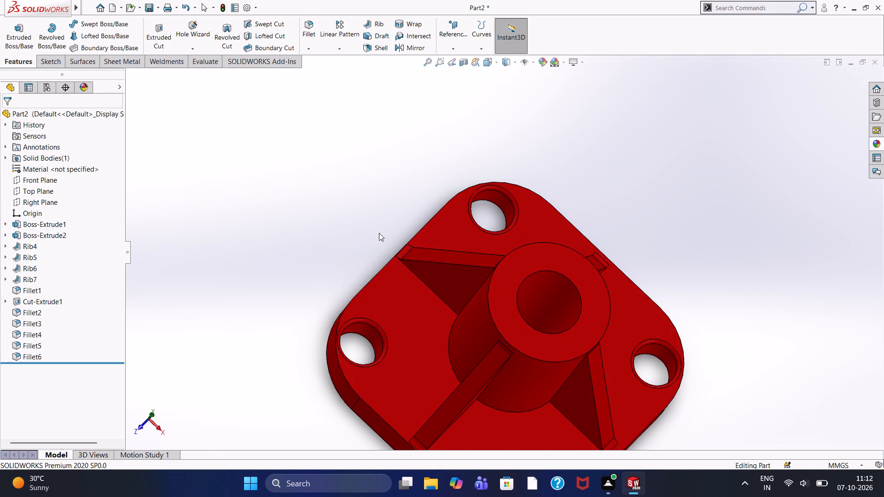
scroll(381, 233, "up", 1)
scroll(382, 253, "down", 2)
scroll(382, 250, "up", 2)
middle_click_drag(398, 220, 382, 168)
scroll(397, 219, "up", 1)
scroll(516, 331, "up", 6)
scroll(552, 365, "down", 3)
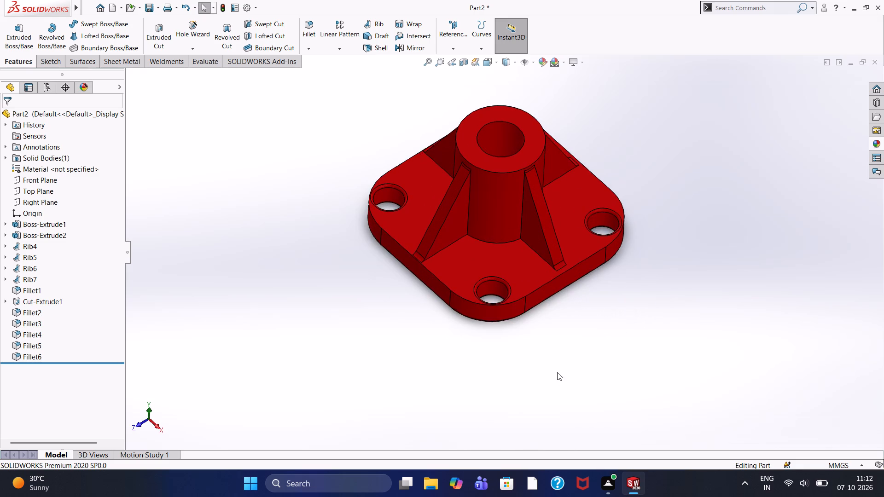
Fillet the two vertical edges where both sides of one rib meet the boss's cylindrical wall, with a 1 mm radius.
scroll(488, 188, "down", 8)
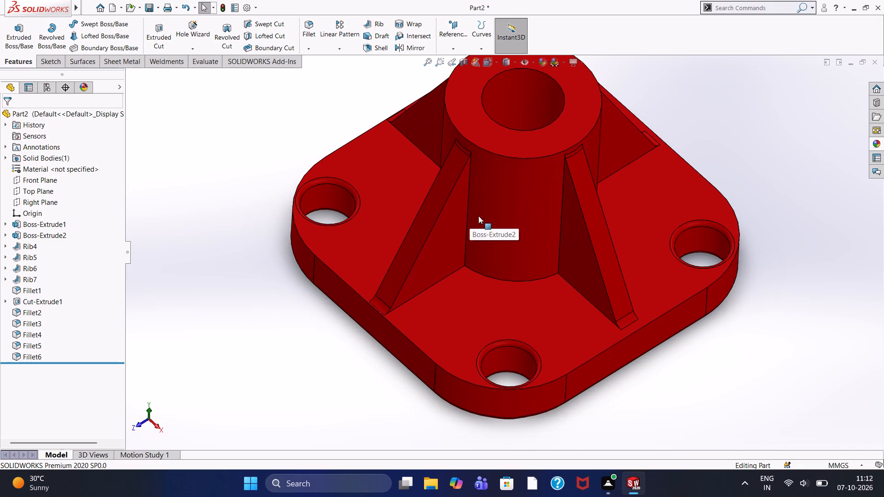
left_click(315, 23)
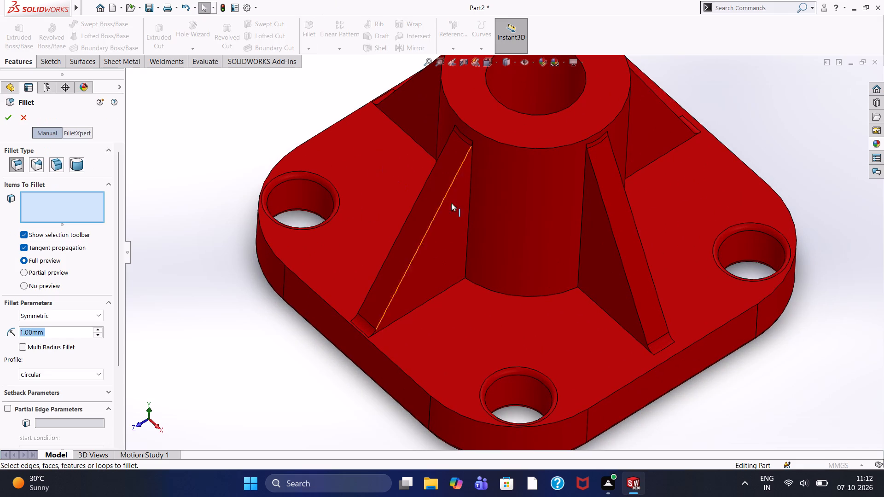
left_click(469, 218)
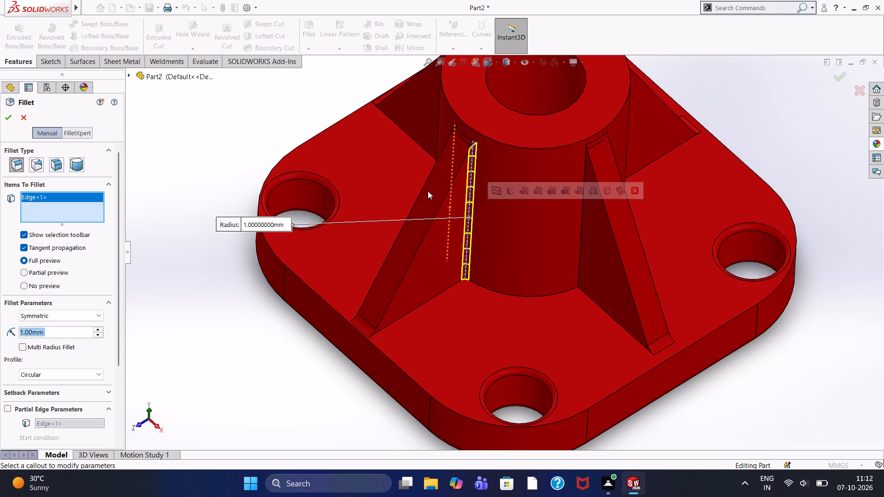
middle_click_drag(322, 110, 389, 202)
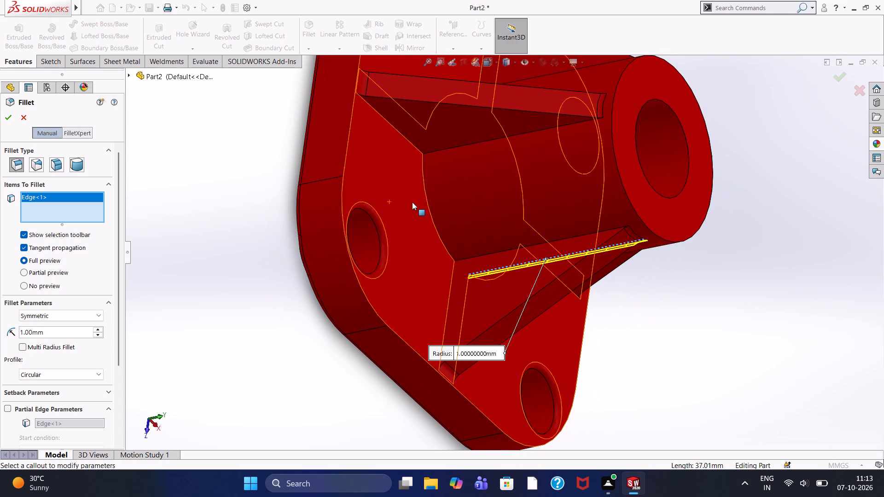
left_click(507, 250)
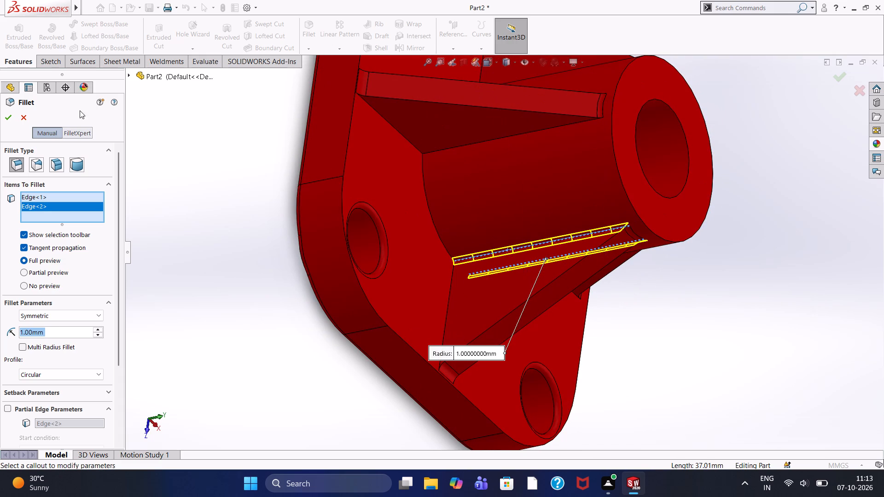
left_click(11, 115)
left_click(264, 160)
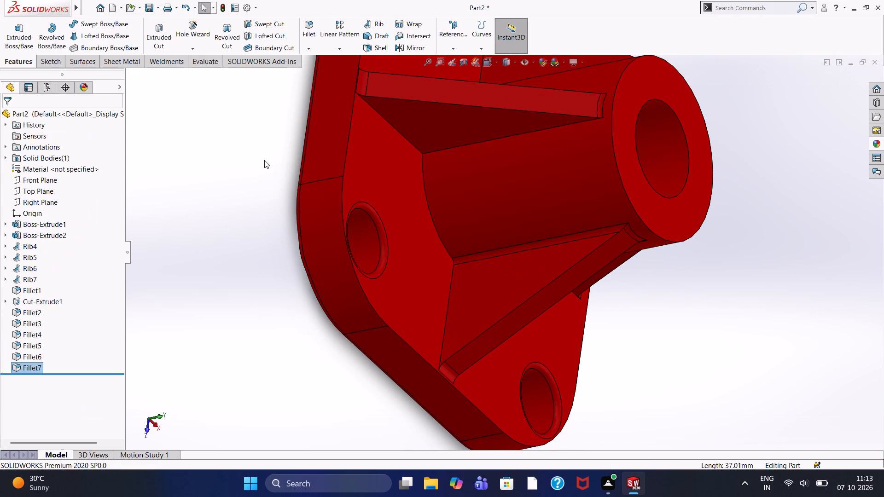
Examine the filleted junction between the rib and boss from oblique overhead angles, at close and full-part range.
middle_click_drag(286, 198, 243, 140)
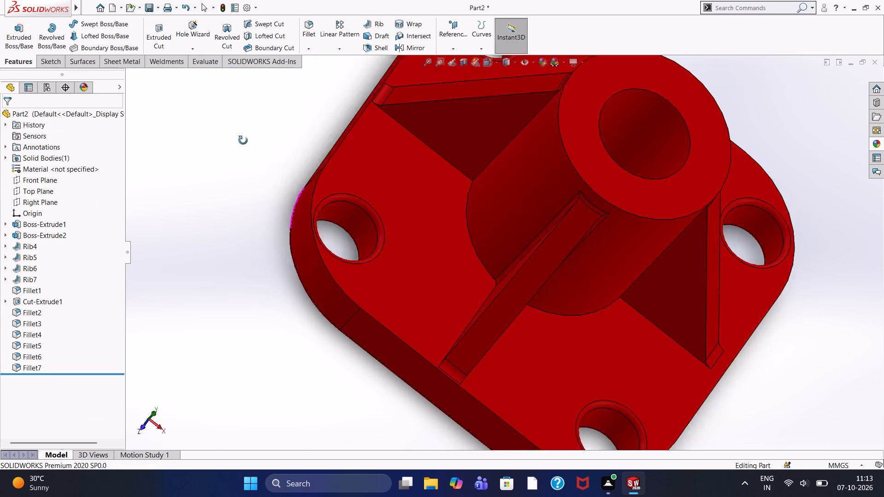
middle_click_drag(243, 140, 233, 111)
scroll(593, 146, "down", 1)
scroll(592, 146, "up", 3)
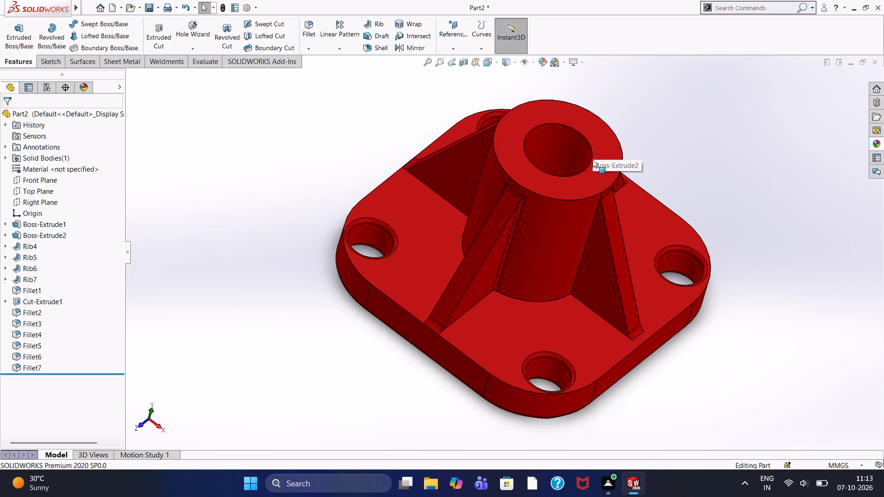
scroll(584, 173, "up", 5)
scroll(580, 223, "down", 3)
scroll(523, 228, "down", 4)
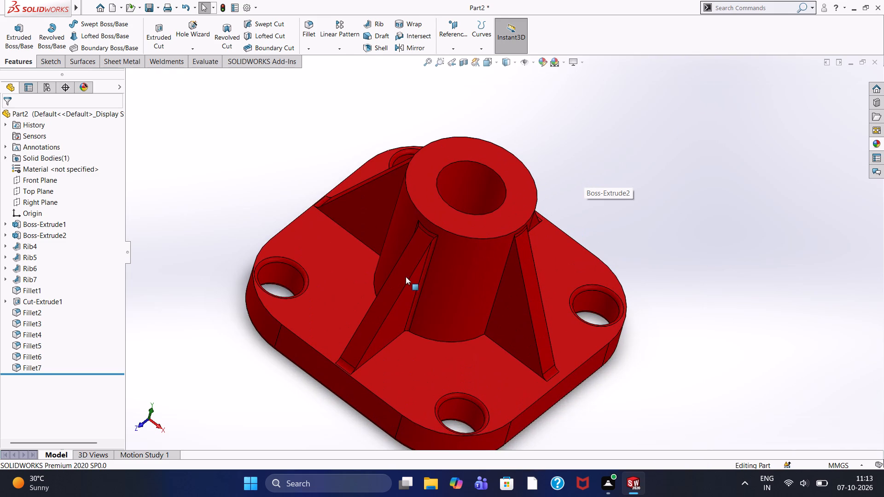
middle_click_drag(607, 136, 585, 110)
scroll(437, 258, "down", 2)
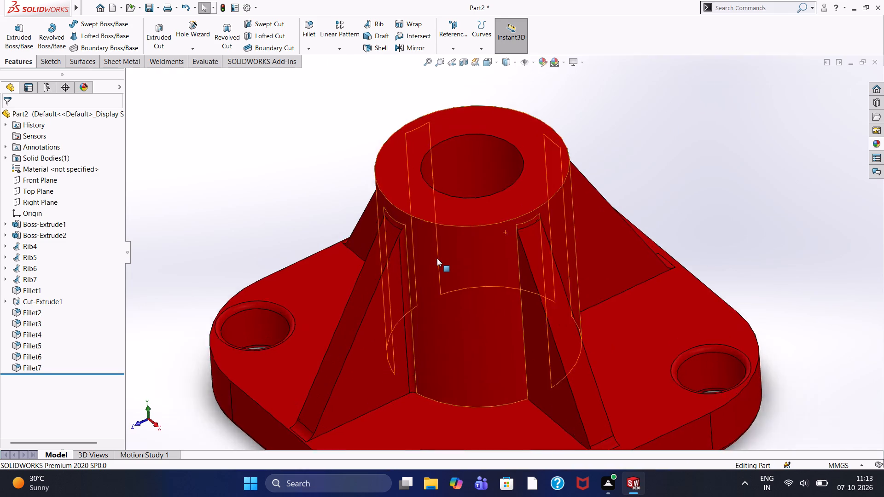
scroll(437, 258, "down", 3)
scroll(436, 260, "up", 13)
scroll(526, 272, "down", 1)
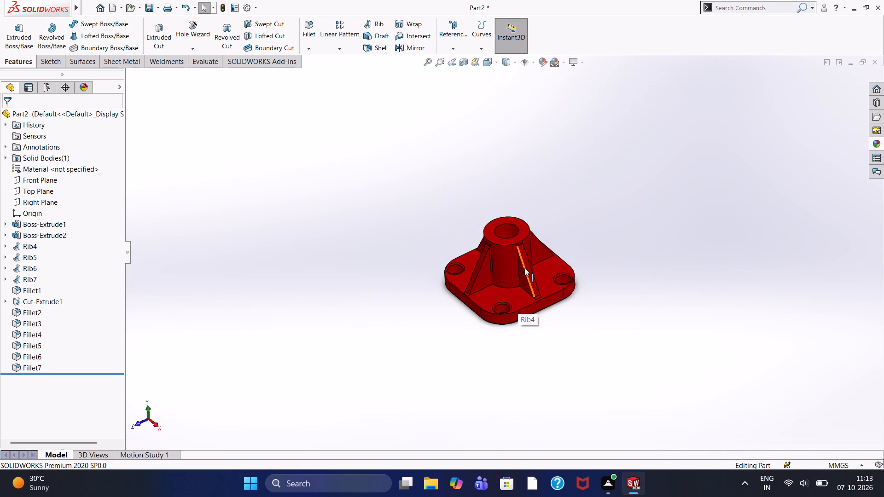
Inspect the boss, ribs and rib ends from a lower oblique angle, ending with the whole part in view.
scroll(524, 268, "down", 2)
scroll(436, 265, "down", 3)
middle_click_drag(322, 353, 316, 347)
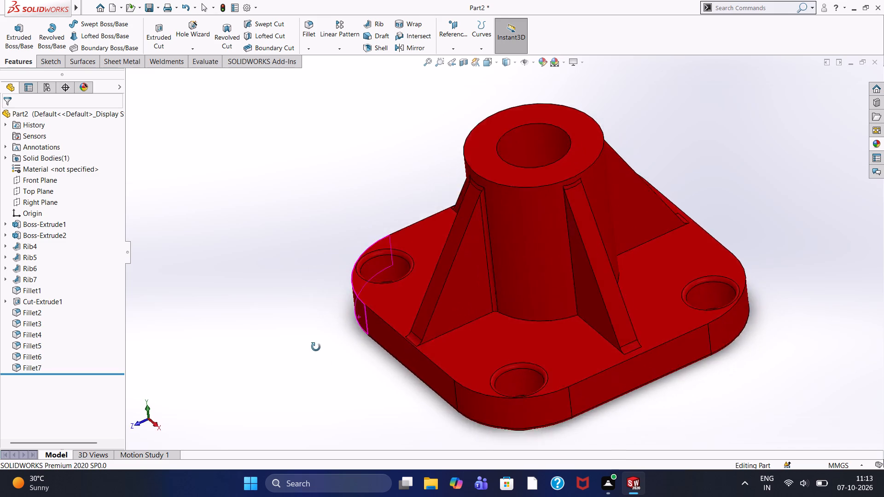
middle_click_drag(316, 347, 322, 346)
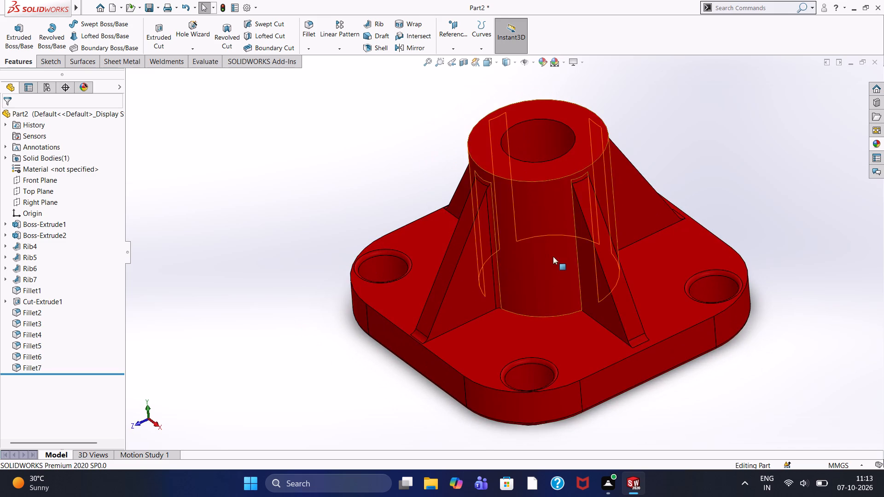
scroll(606, 243, "down", 1)
scroll(786, 172, "down", 1)
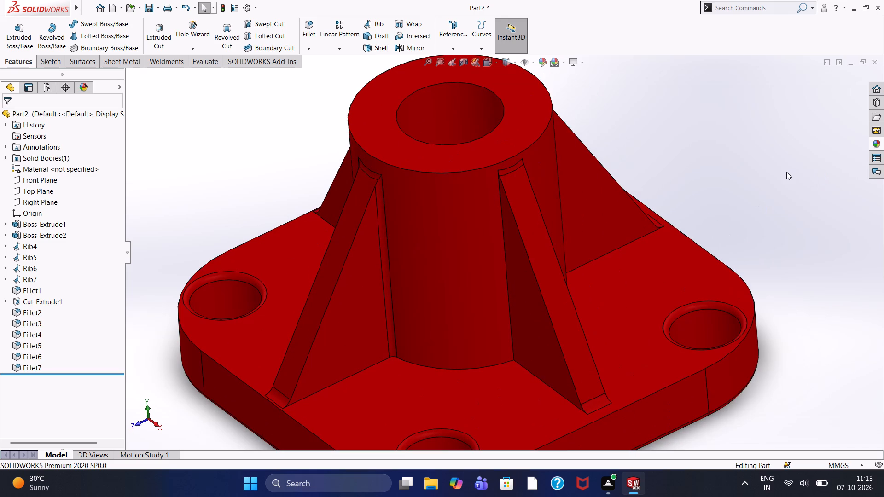
scroll(750, 187, "up", 2)
scroll(750, 187, "down", 2)
scroll(750, 187, "up", 4)
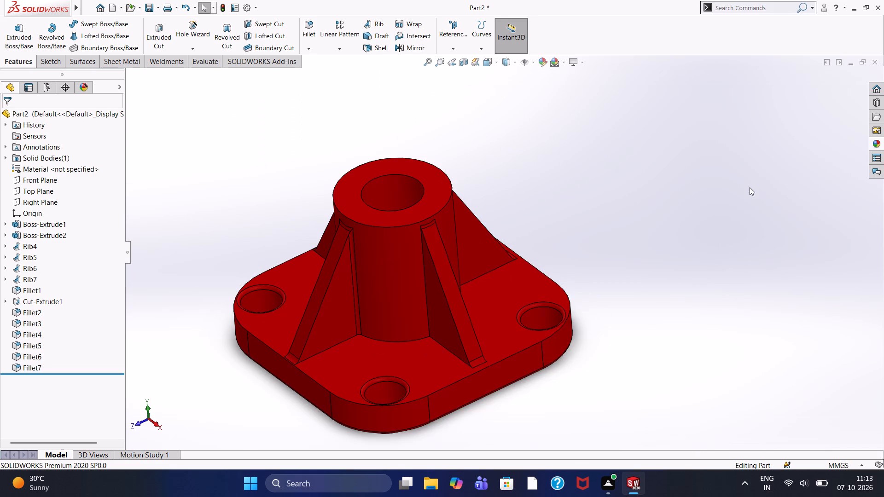
scroll(442, 232, "down", 3)
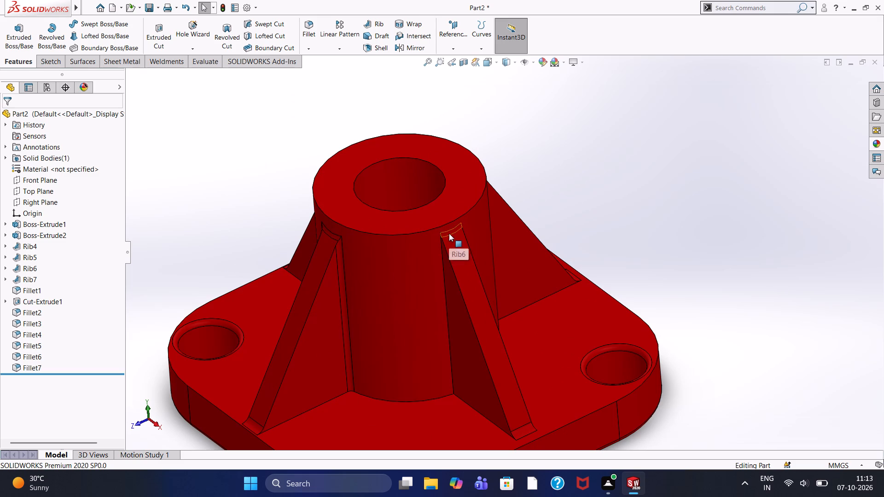
scroll(239, 200, "up", 2)
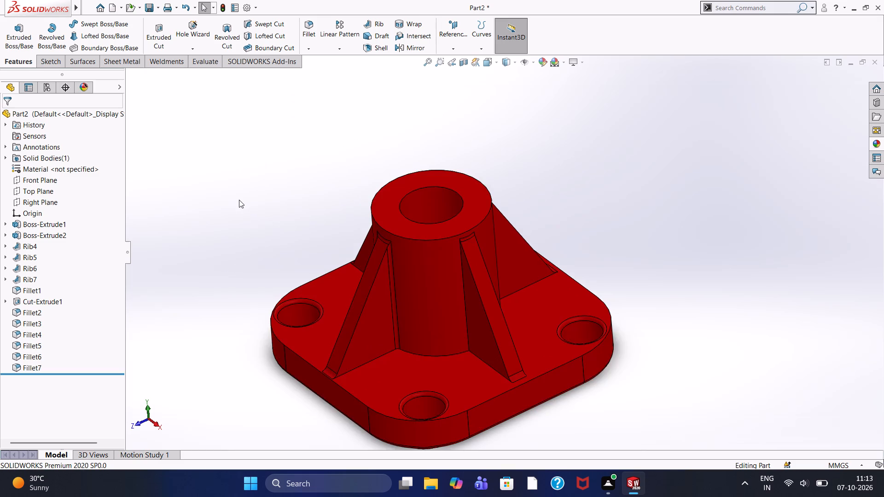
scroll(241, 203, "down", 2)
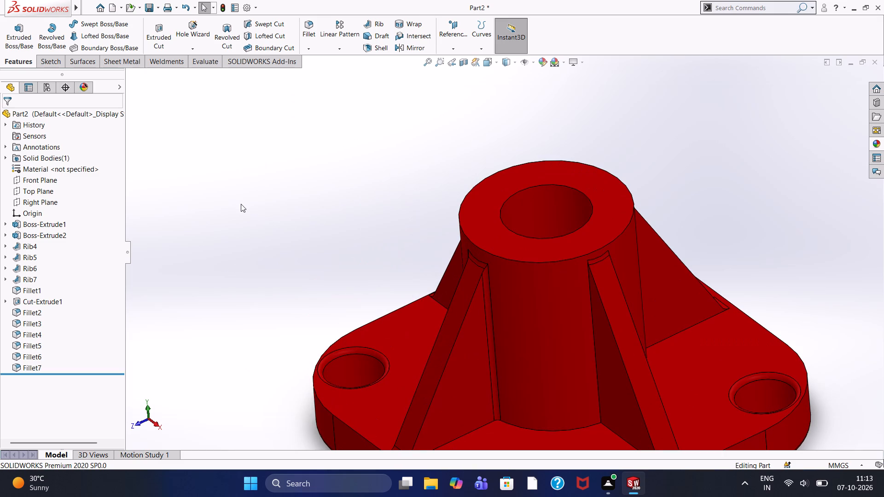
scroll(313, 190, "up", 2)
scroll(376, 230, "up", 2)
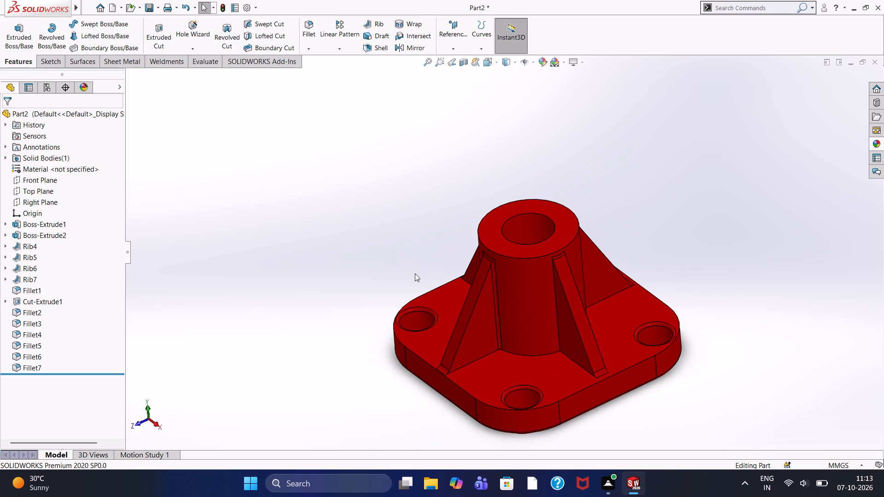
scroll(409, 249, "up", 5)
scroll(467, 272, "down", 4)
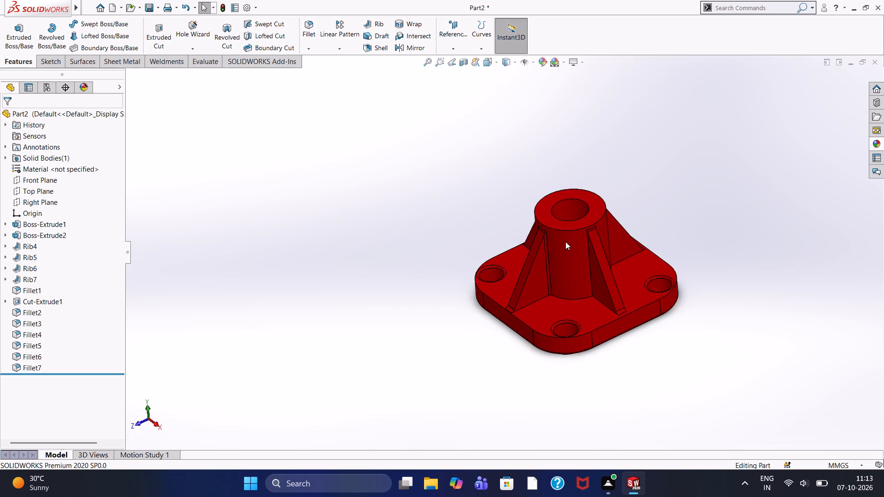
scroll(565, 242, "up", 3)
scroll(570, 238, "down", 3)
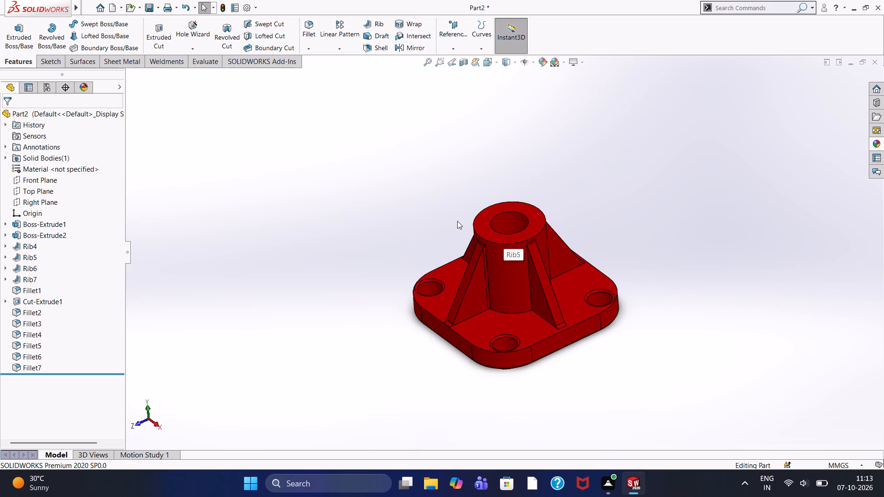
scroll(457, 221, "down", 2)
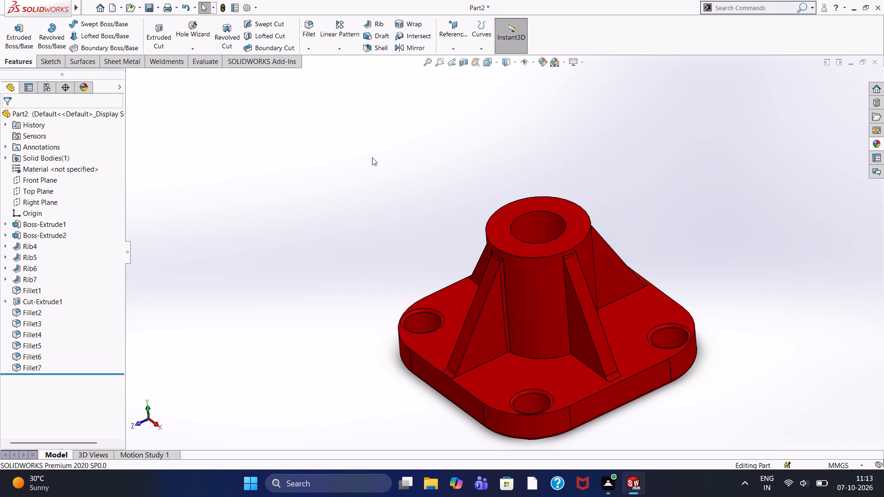
Fillet the two edges where both sides of the next unfilleted rib meet the boss's cylindrical wall, with a 1 mm radius.
middle_click_drag(372, 157, 354, 112)
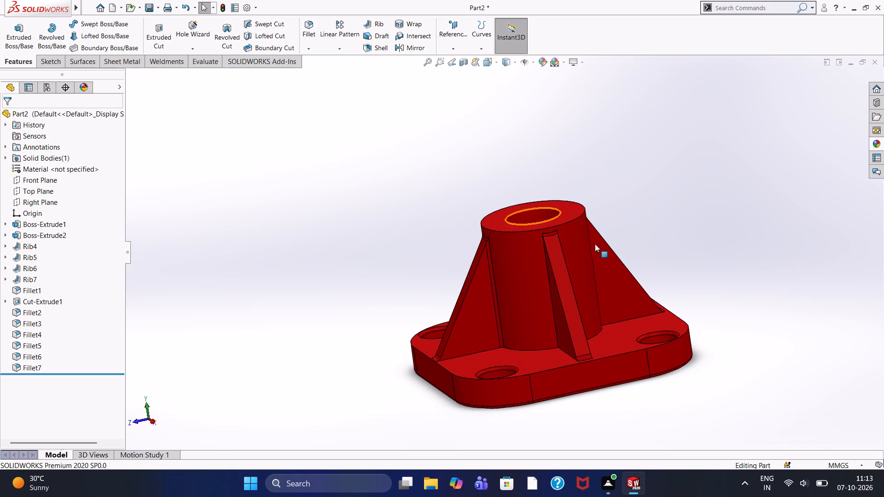
middle_click_drag(409, 187, 462, 199)
middle_click(462, 199)
scroll(659, 275, "down", 3)
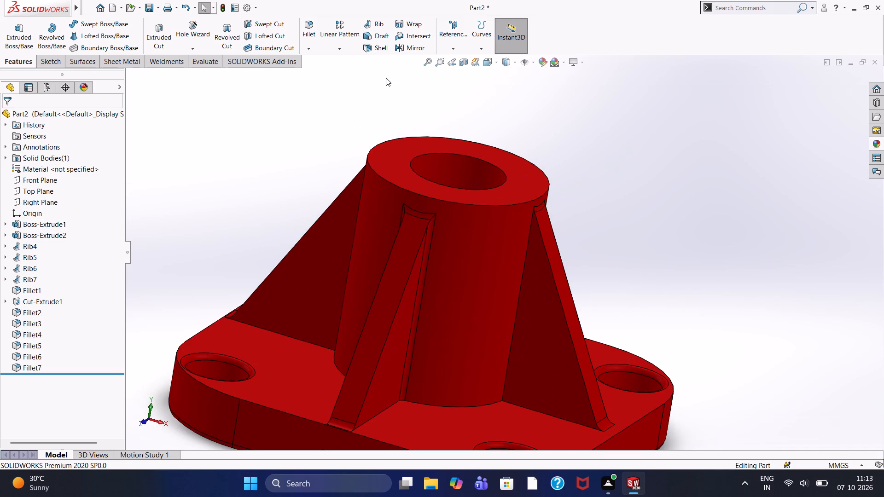
left_click(308, 24)
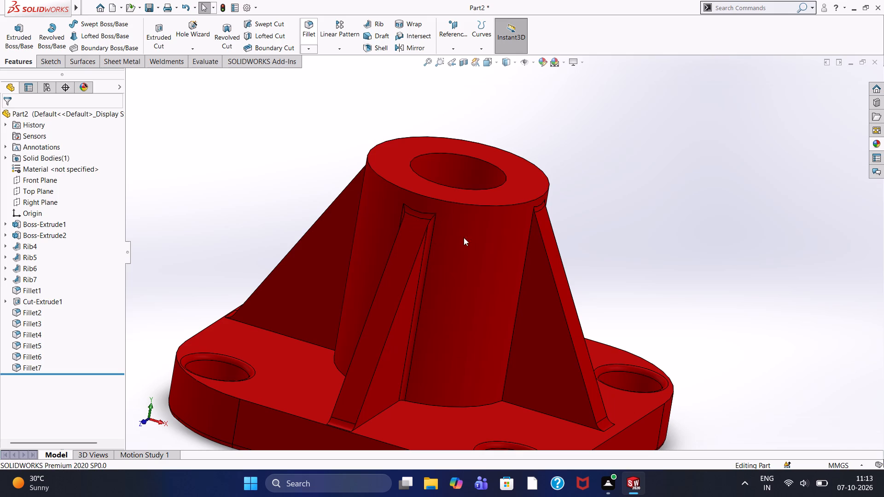
left_click(518, 305)
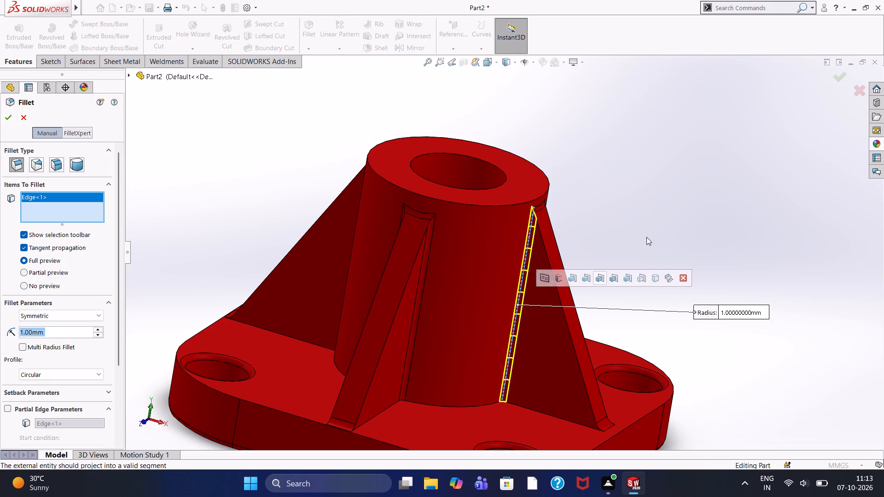
middle_click_drag(653, 231, 546, 303)
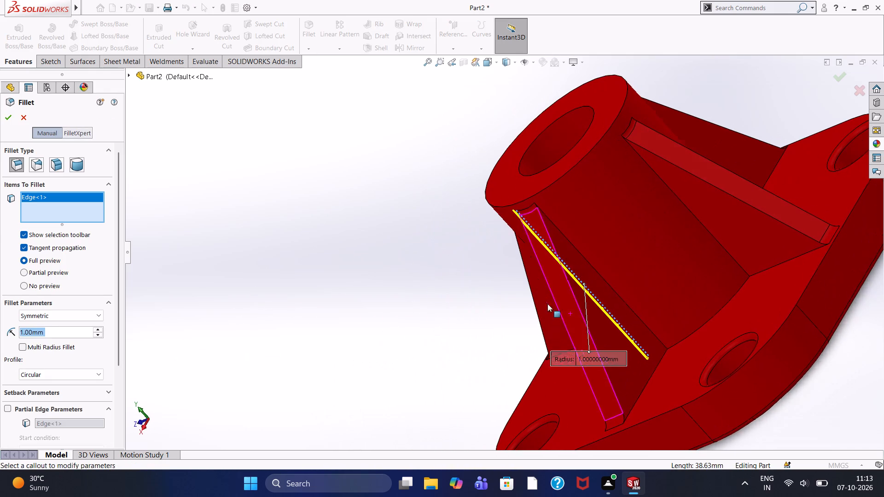
left_click(592, 266)
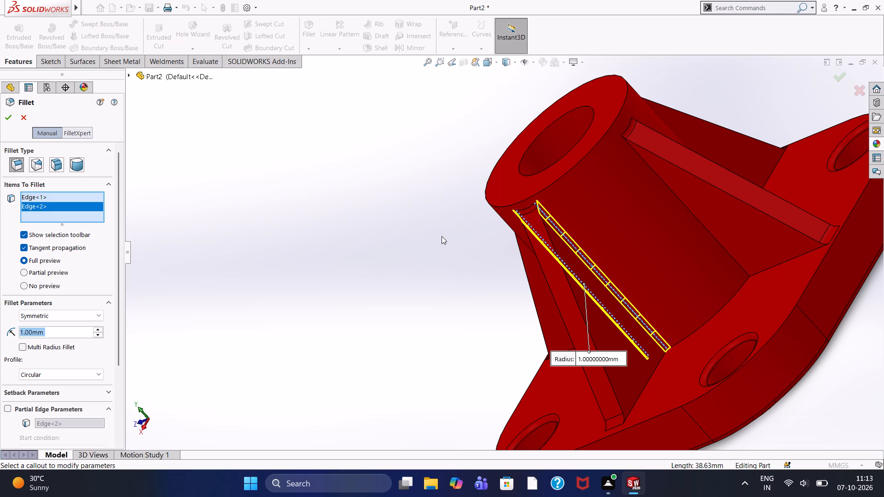
left_click(9, 118)
left_click(294, 189)
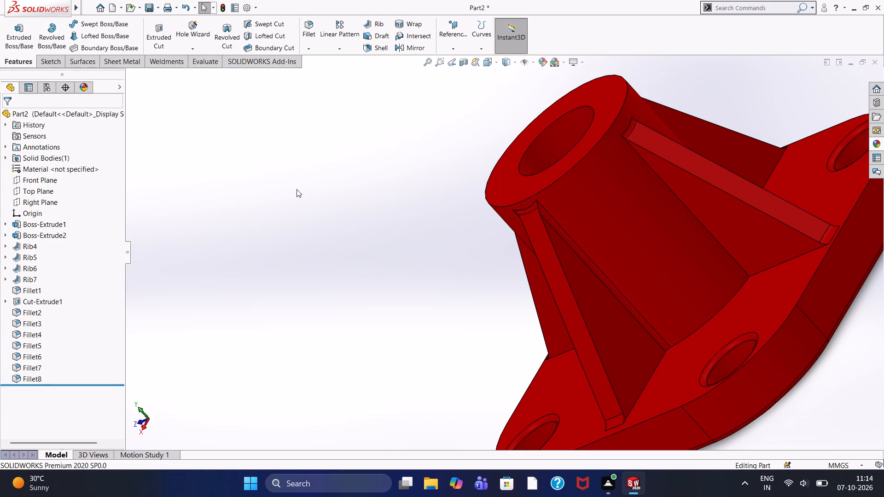
Examine the new rib-to-boss fillets, the rib ends and the base's corner holes from oblique angles, at close and full-part range.
middle_click_drag(376, 159, 382, 154)
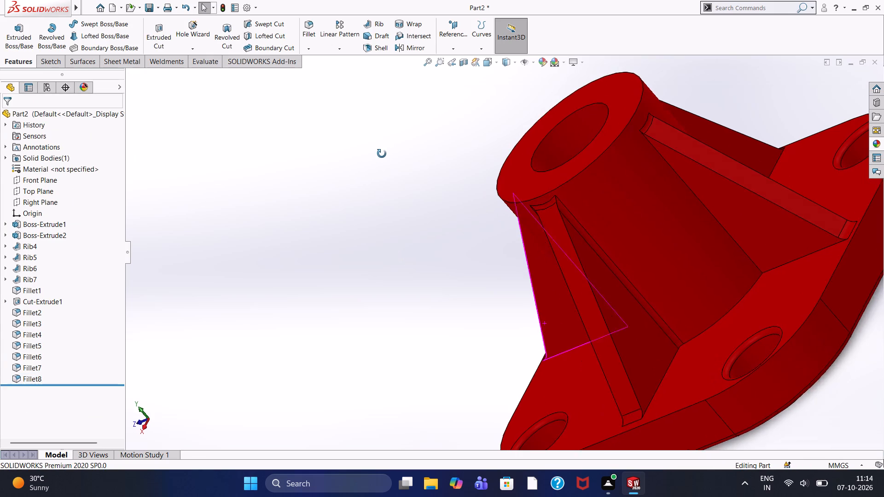
middle_click_drag(382, 154, 393, 139)
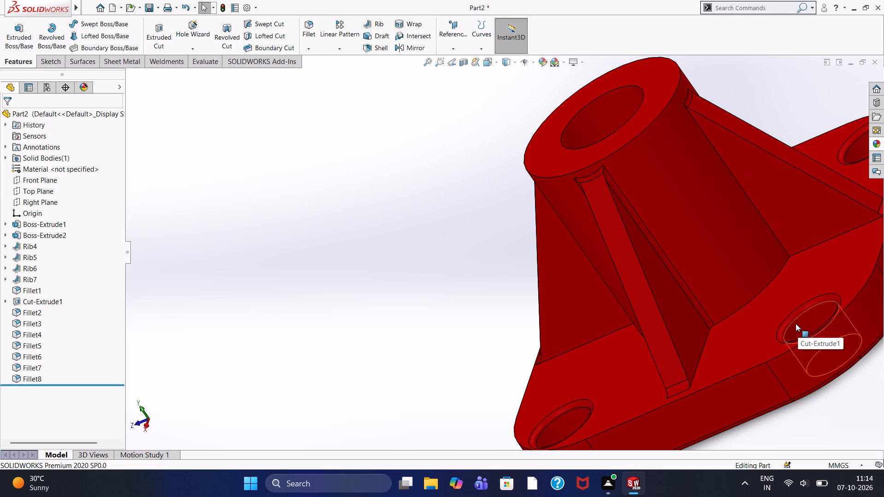
scroll(796, 324, "up", 1)
scroll(796, 324, "down", 1)
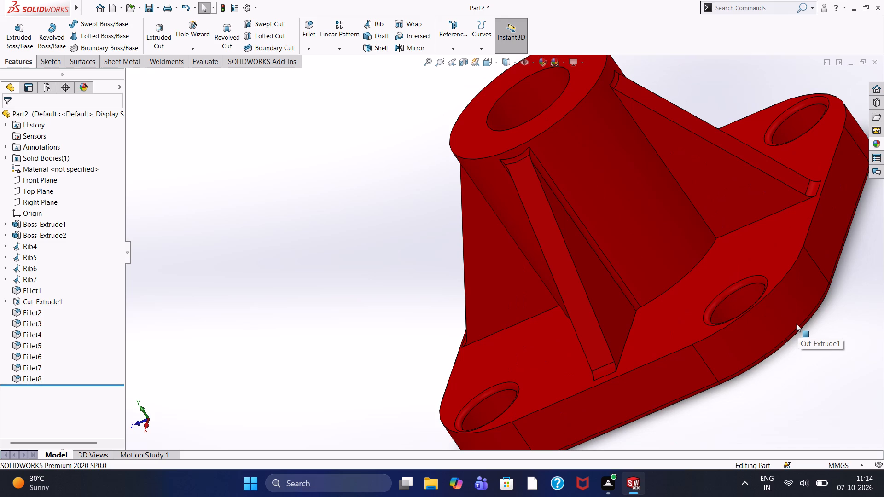
scroll(796, 324, "down", 2)
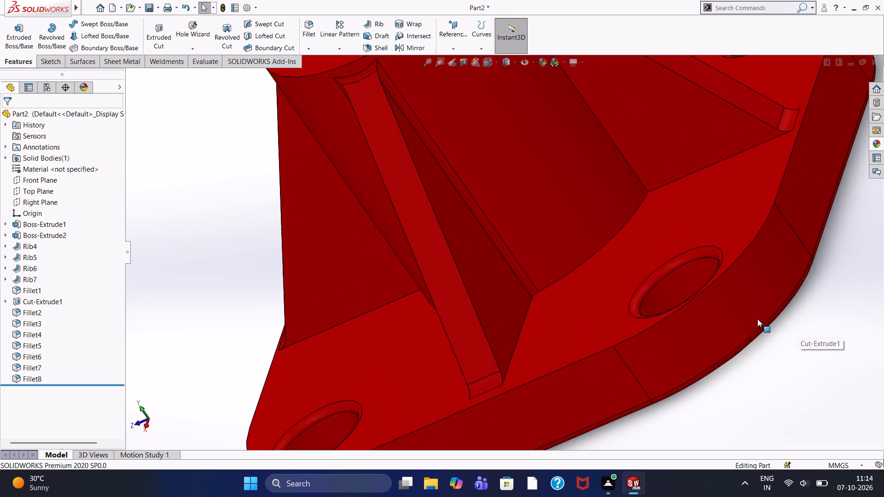
scroll(740, 275, "up", 3)
scroll(634, 262, "up", 3)
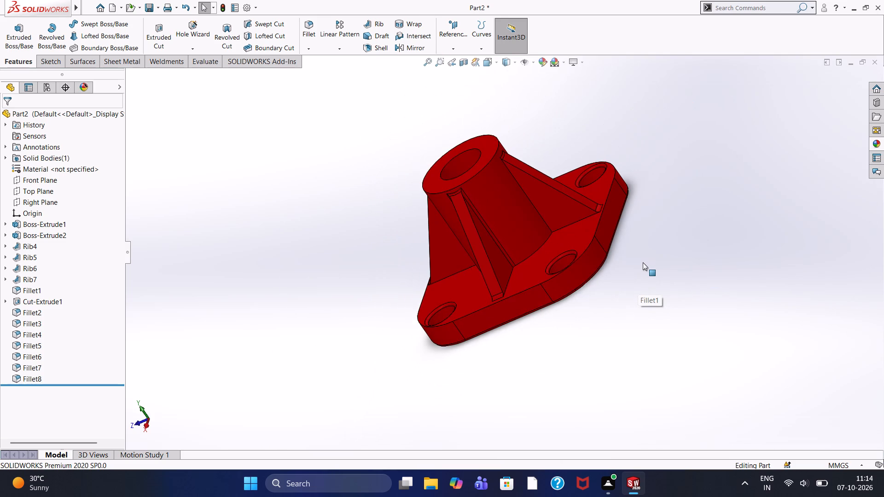
scroll(643, 262, "down", 3)
scroll(643, 262, "up", 1)
middle_click_drag(615, 261, 636, 267)
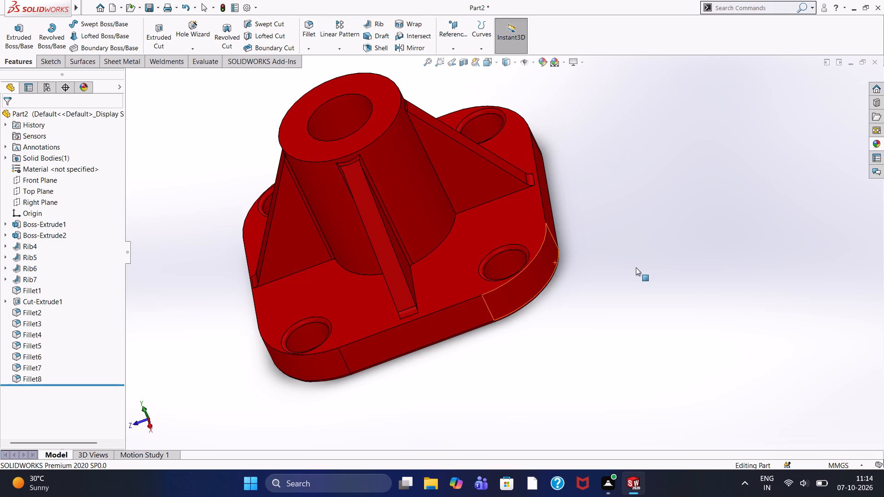
scroll(633, 266, "up", 1)
scroll(633, 266, "down", 1)
scroll(624, 266, "up", 1)
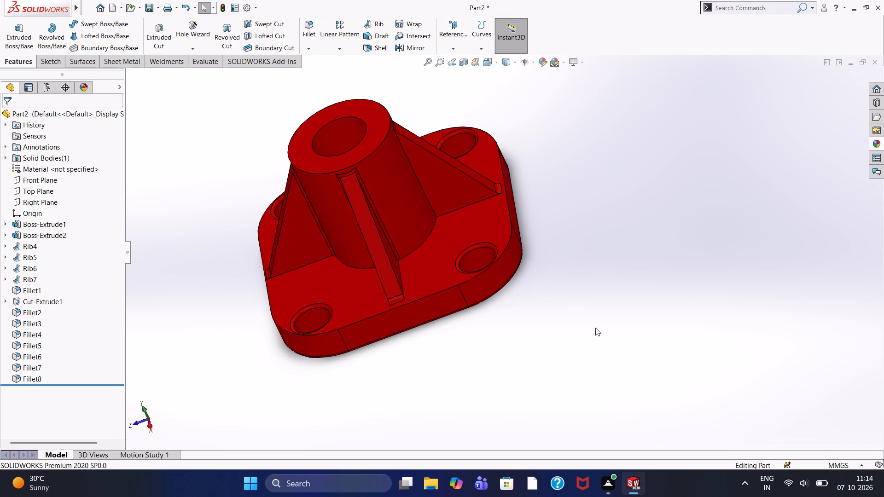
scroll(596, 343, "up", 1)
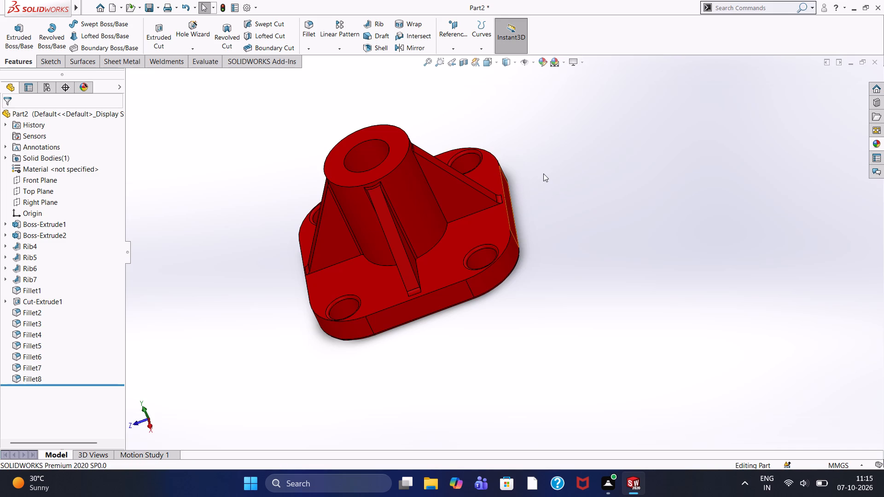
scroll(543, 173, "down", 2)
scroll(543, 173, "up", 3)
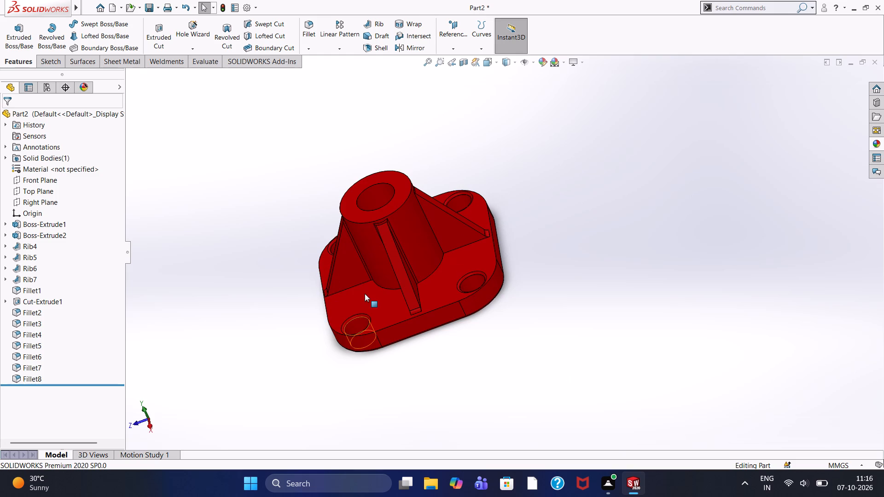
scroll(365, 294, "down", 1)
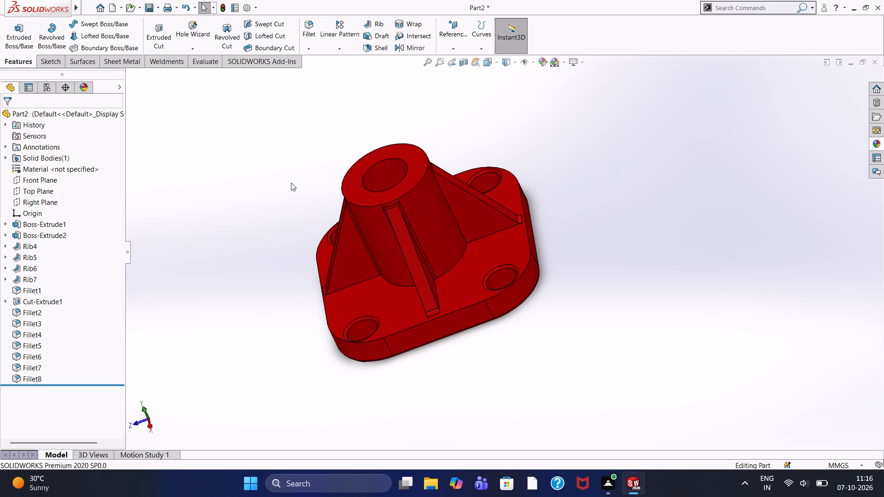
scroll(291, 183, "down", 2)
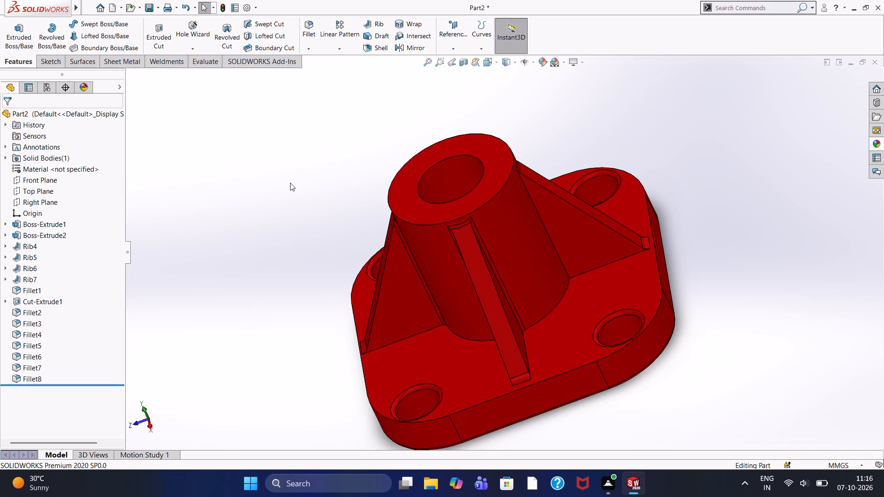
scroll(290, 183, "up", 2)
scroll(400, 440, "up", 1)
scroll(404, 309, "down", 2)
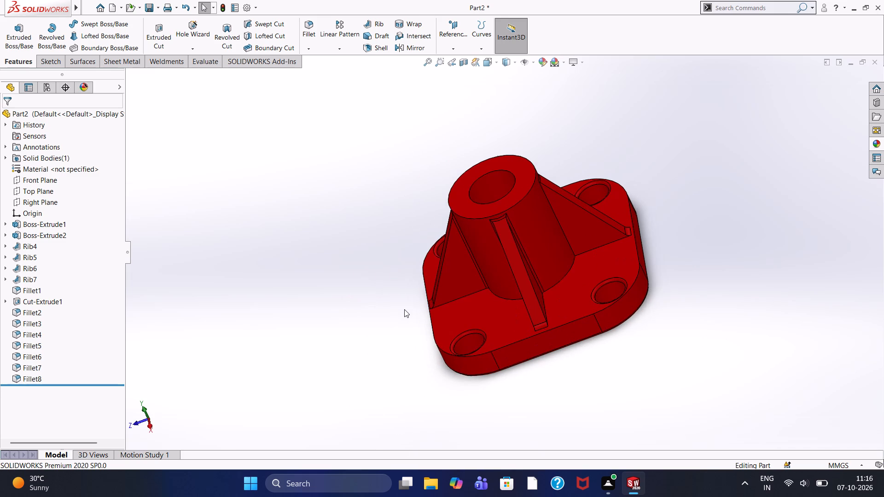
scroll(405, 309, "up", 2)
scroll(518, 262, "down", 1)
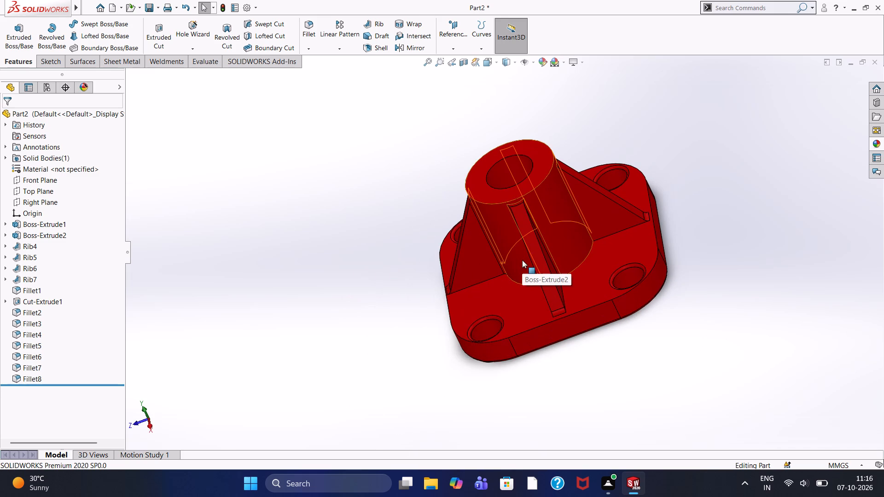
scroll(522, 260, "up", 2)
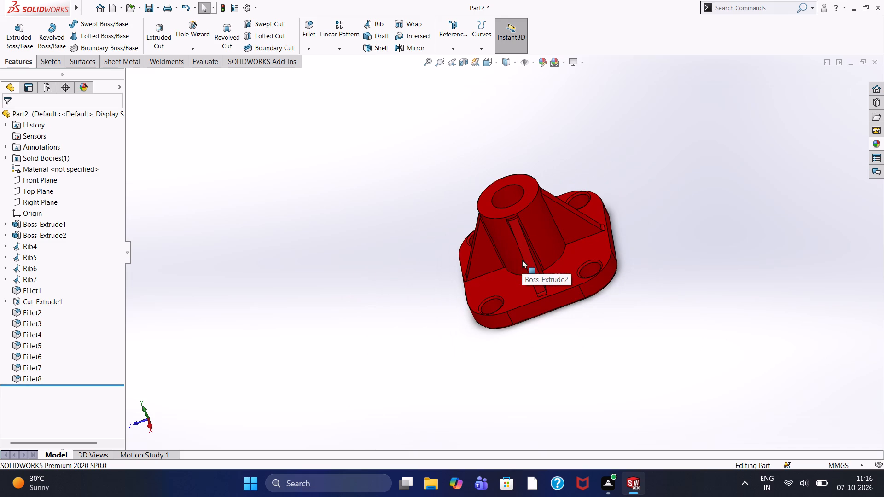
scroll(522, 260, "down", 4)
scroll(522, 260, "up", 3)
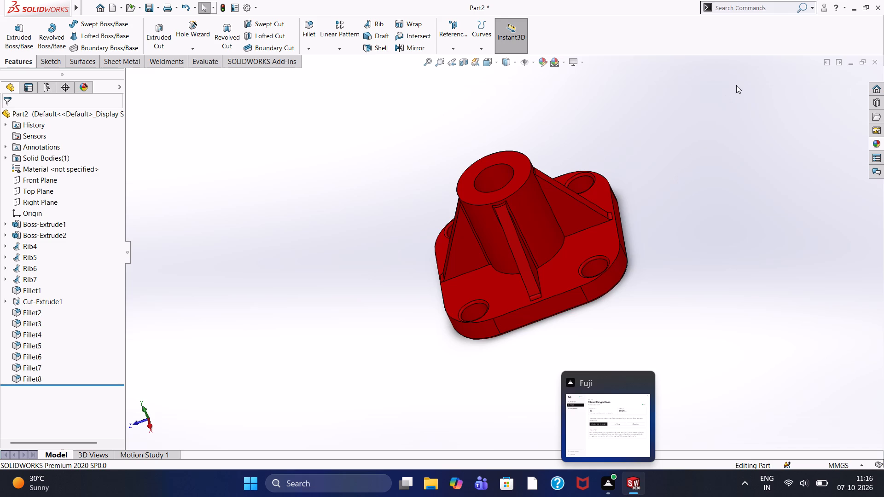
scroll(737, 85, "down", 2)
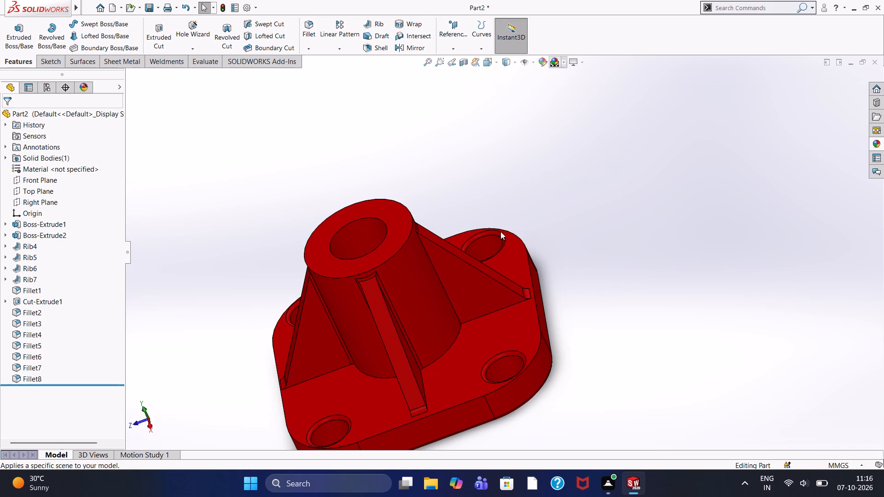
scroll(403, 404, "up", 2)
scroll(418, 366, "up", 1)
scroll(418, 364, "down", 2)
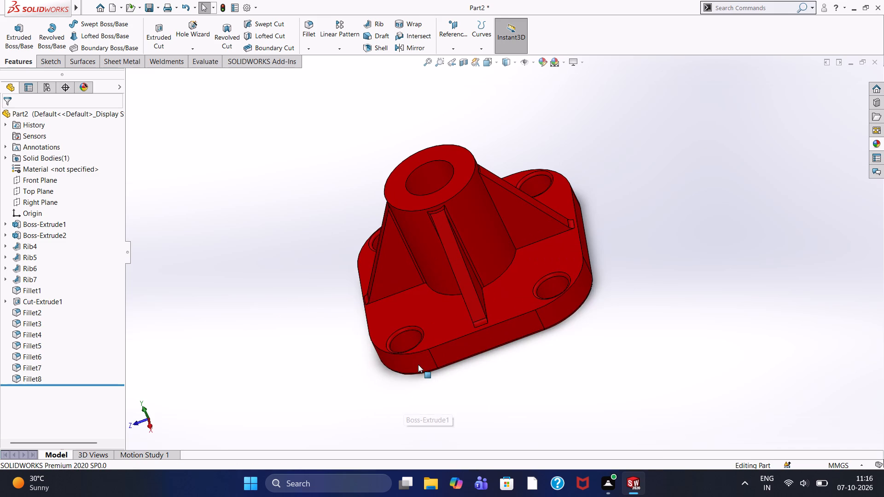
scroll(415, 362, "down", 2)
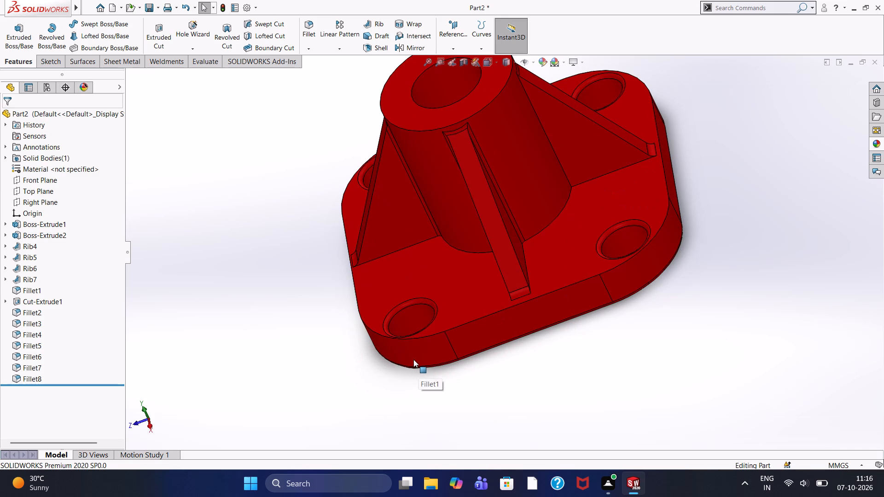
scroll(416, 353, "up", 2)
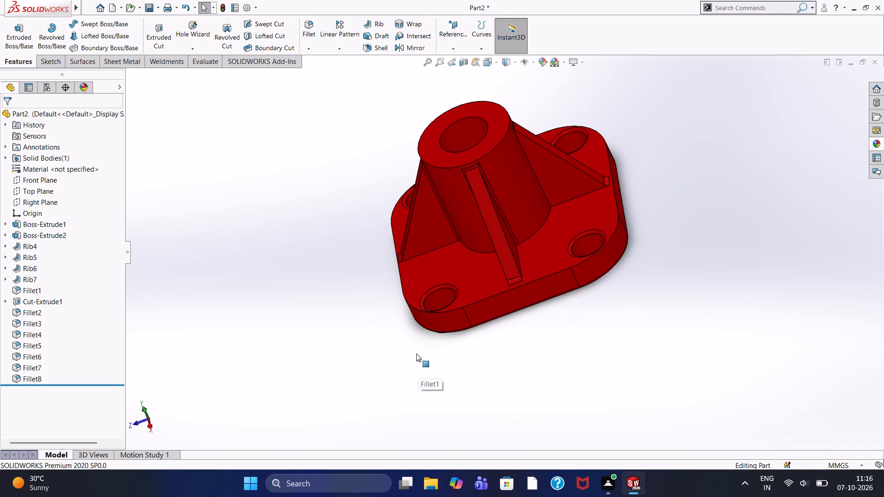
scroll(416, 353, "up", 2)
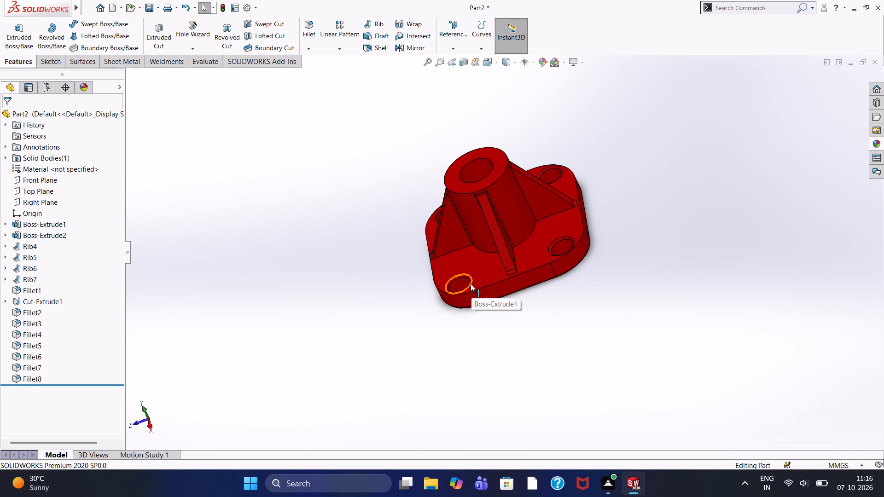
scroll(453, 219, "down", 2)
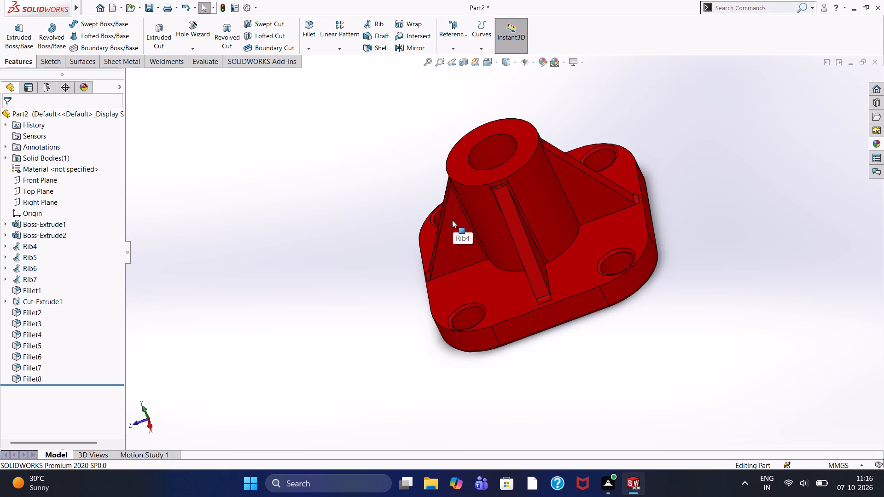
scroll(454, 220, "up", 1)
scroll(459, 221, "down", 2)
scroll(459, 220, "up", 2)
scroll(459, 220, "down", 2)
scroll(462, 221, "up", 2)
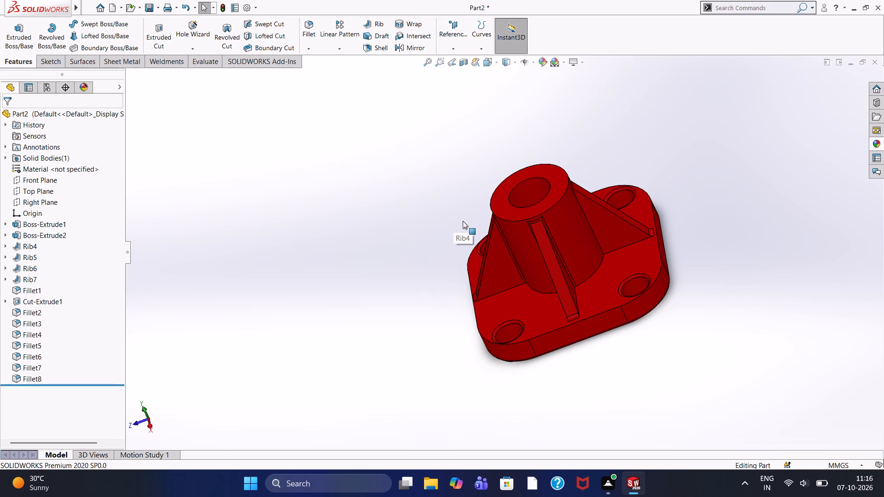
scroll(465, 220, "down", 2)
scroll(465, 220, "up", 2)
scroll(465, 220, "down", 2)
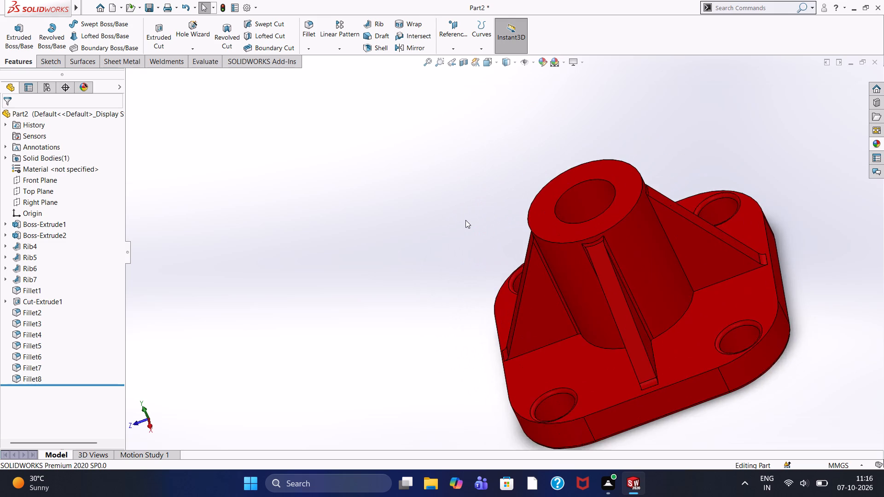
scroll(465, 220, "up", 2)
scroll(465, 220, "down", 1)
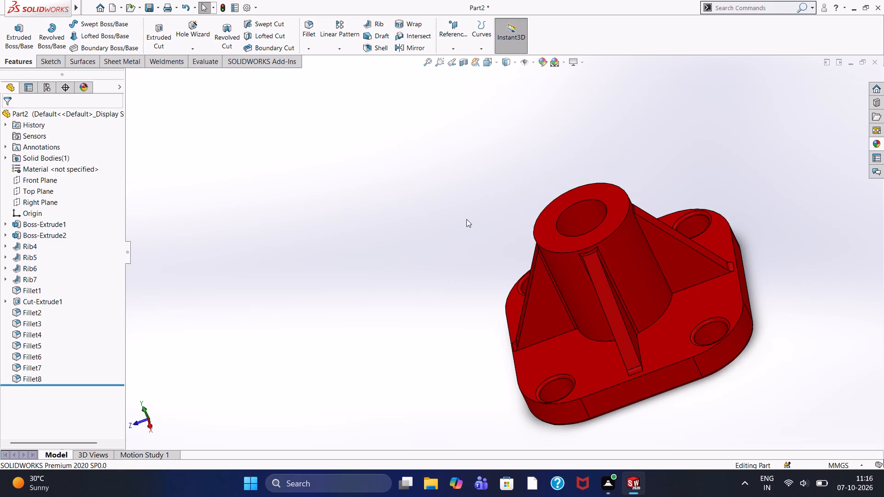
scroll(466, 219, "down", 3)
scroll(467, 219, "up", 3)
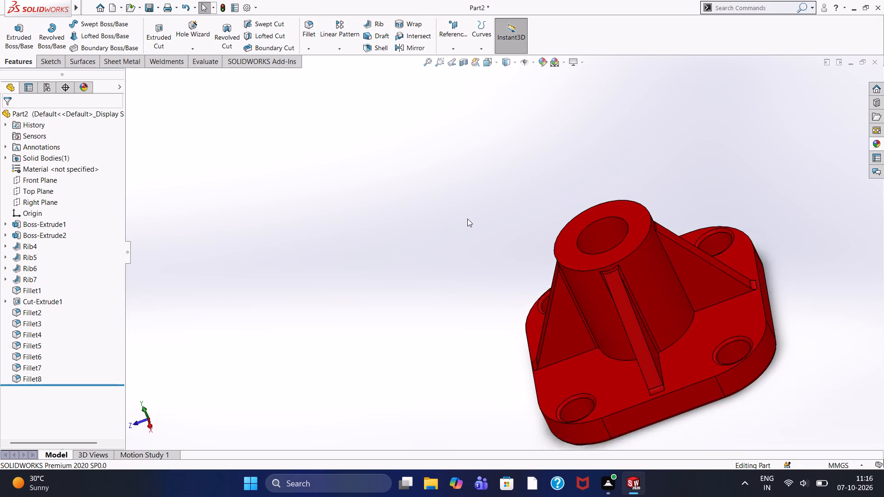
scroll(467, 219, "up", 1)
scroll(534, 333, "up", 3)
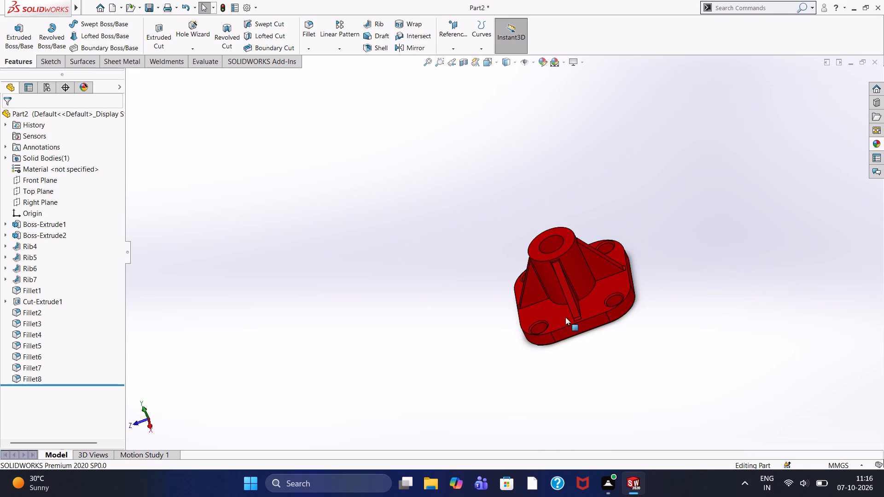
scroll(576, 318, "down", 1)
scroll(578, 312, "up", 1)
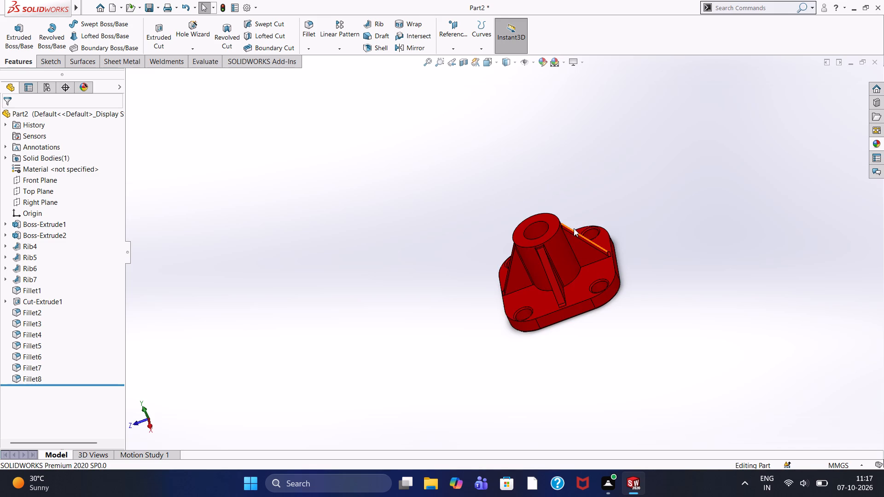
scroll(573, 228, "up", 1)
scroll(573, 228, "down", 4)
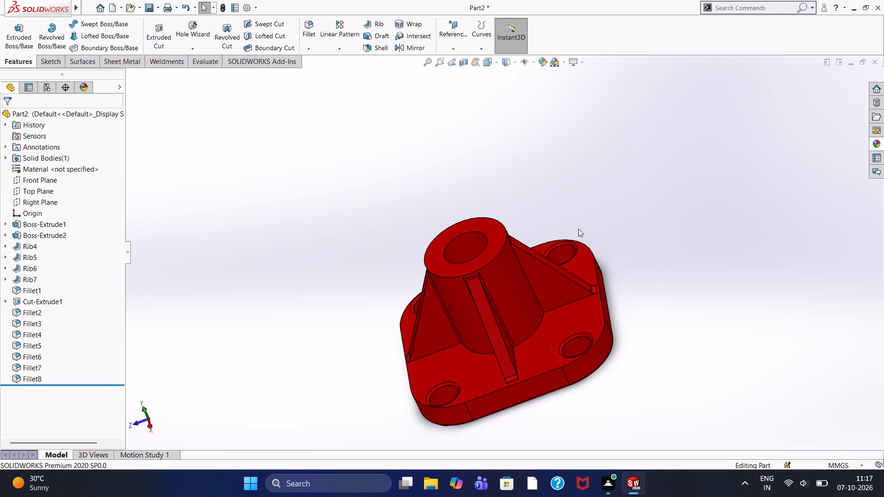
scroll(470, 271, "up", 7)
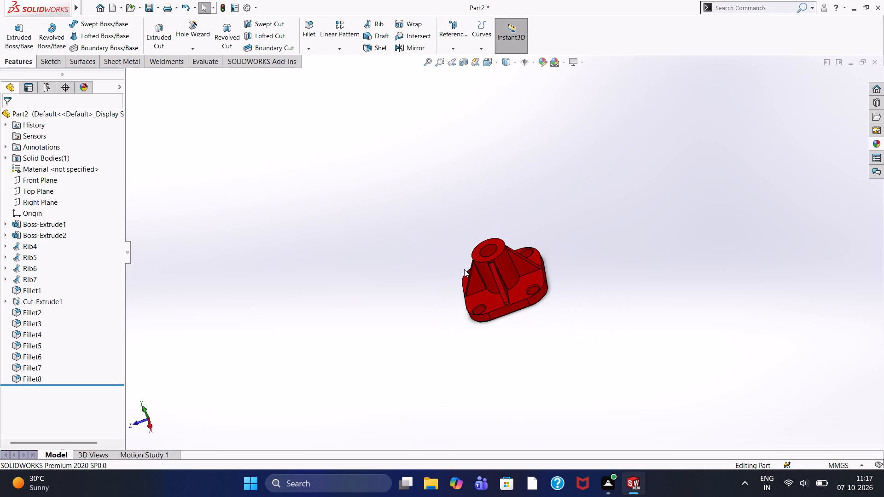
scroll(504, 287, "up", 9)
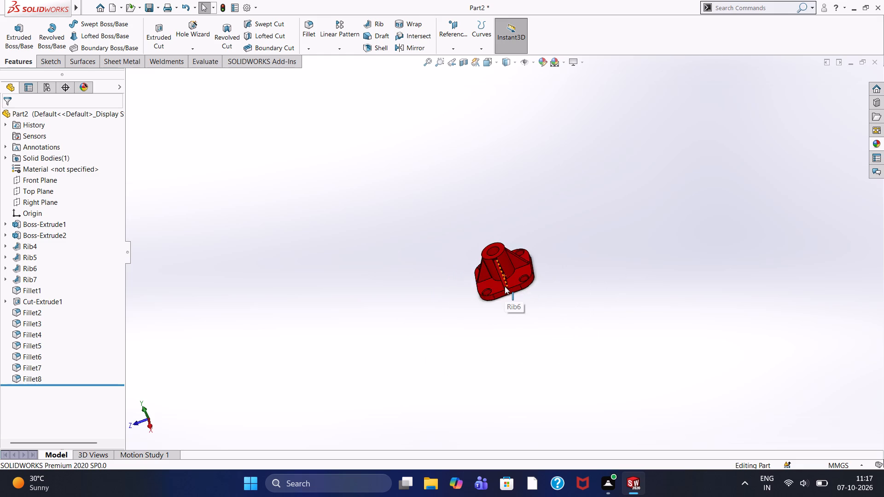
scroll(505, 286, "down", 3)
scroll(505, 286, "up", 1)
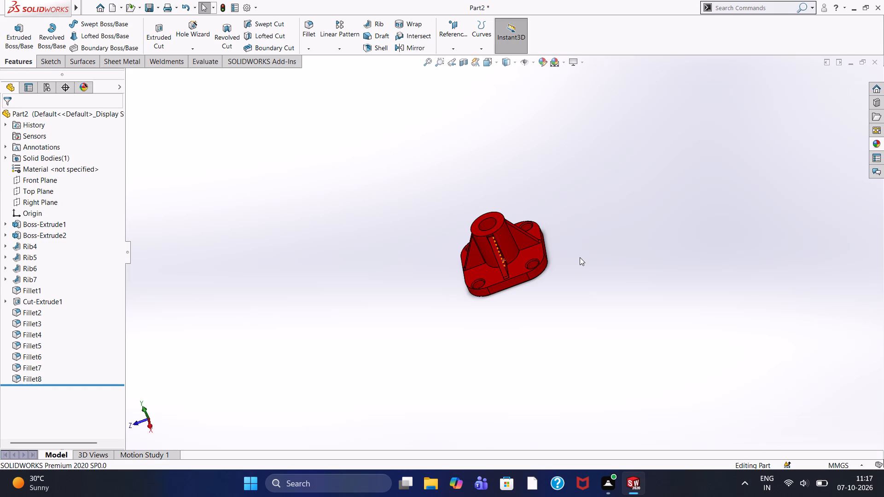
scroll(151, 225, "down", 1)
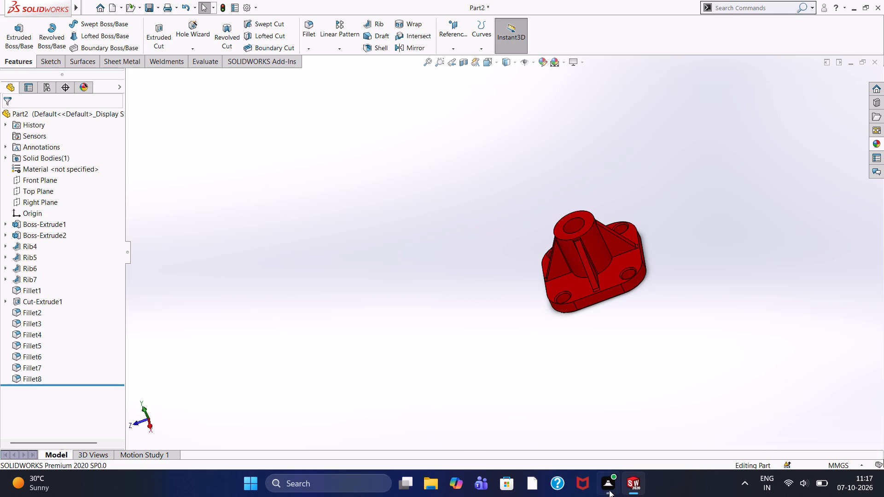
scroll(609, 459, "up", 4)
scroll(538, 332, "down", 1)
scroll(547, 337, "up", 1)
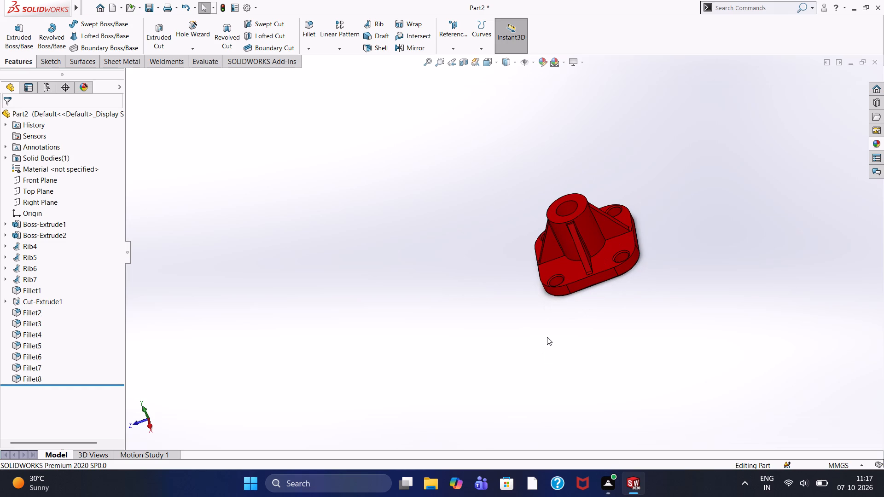
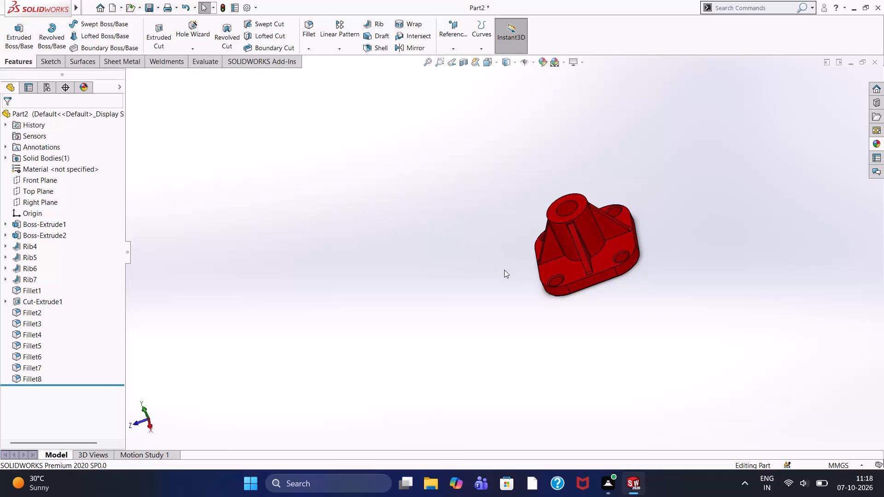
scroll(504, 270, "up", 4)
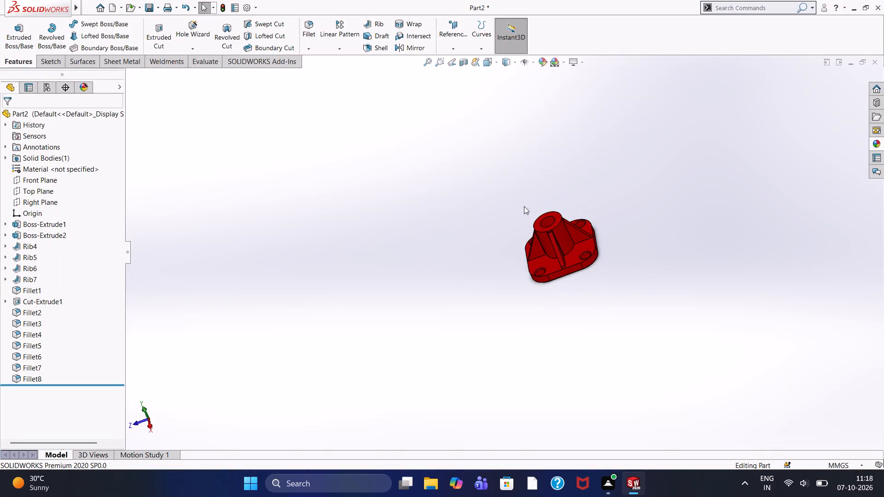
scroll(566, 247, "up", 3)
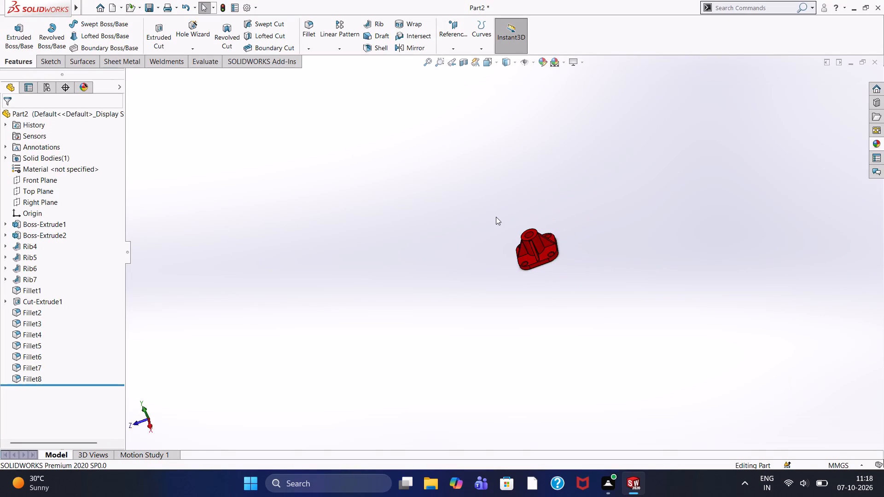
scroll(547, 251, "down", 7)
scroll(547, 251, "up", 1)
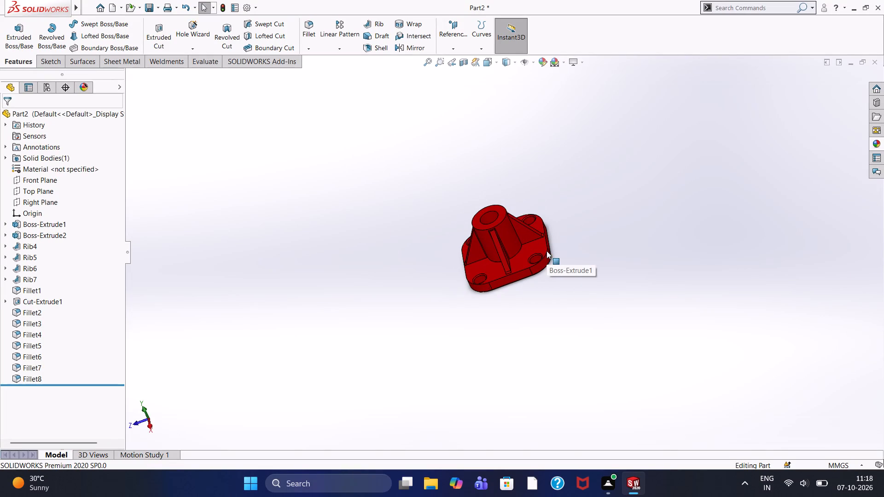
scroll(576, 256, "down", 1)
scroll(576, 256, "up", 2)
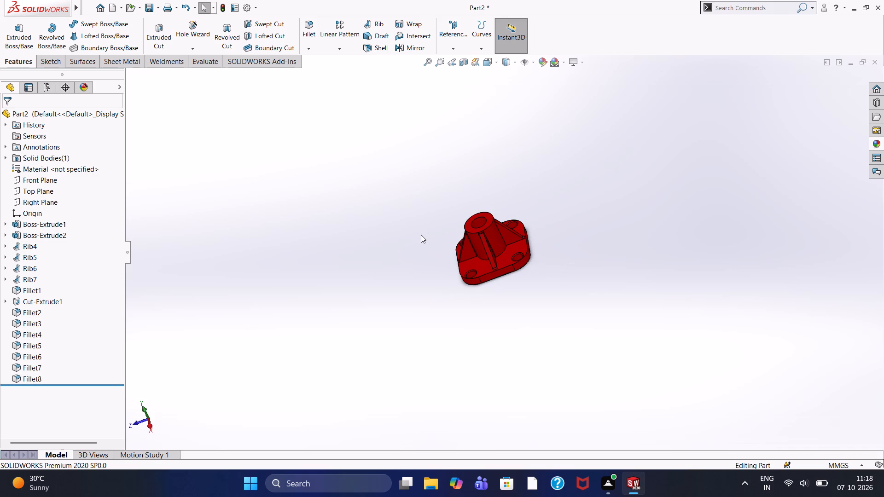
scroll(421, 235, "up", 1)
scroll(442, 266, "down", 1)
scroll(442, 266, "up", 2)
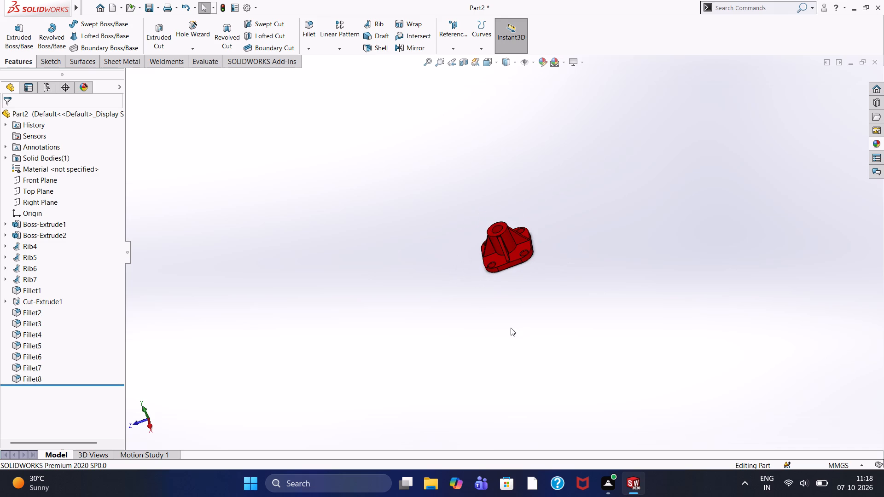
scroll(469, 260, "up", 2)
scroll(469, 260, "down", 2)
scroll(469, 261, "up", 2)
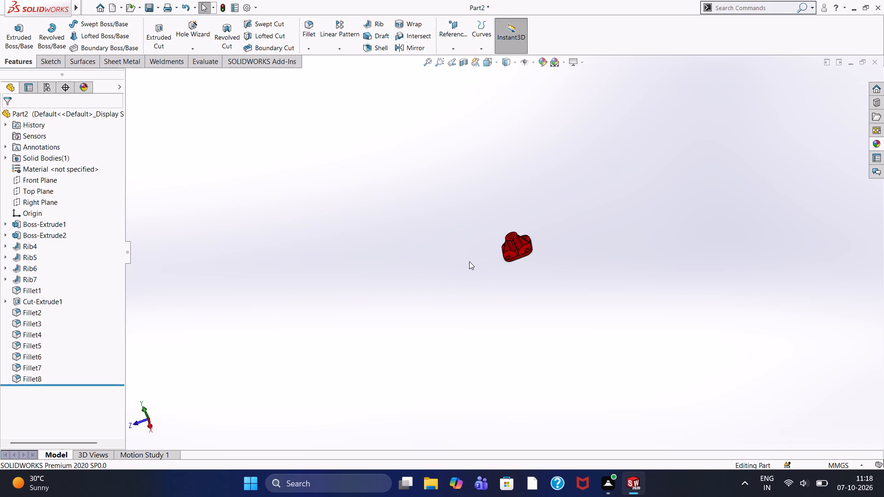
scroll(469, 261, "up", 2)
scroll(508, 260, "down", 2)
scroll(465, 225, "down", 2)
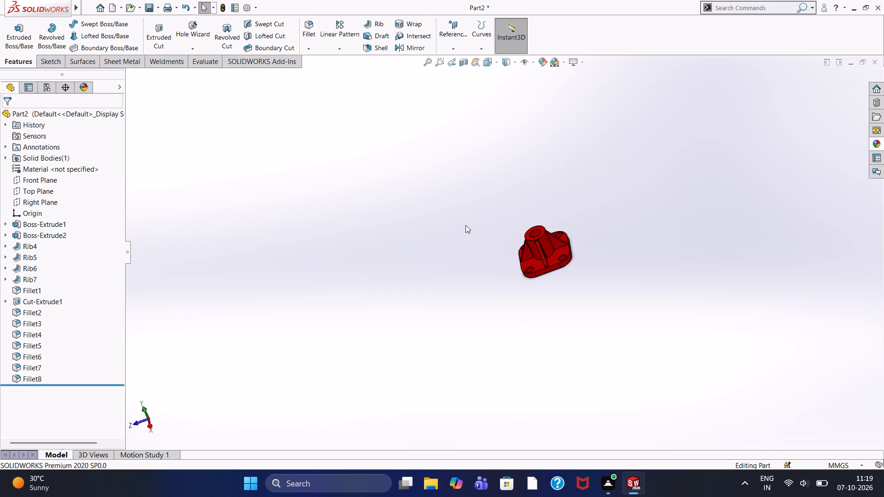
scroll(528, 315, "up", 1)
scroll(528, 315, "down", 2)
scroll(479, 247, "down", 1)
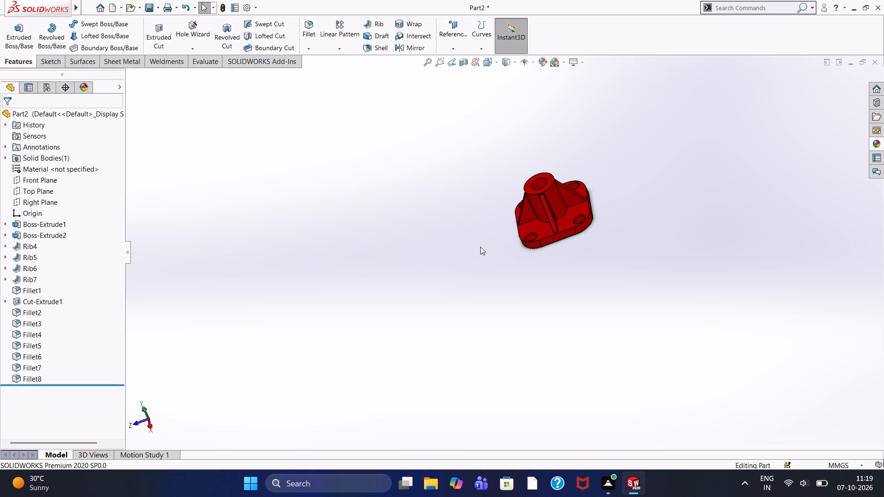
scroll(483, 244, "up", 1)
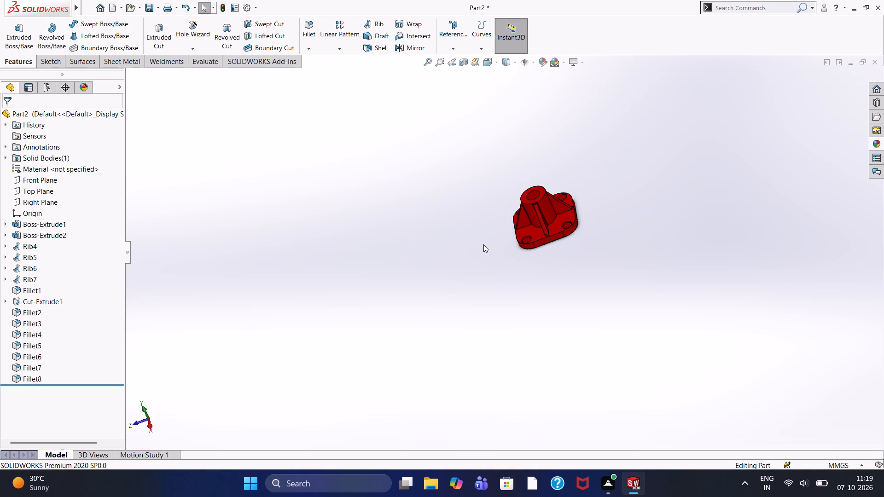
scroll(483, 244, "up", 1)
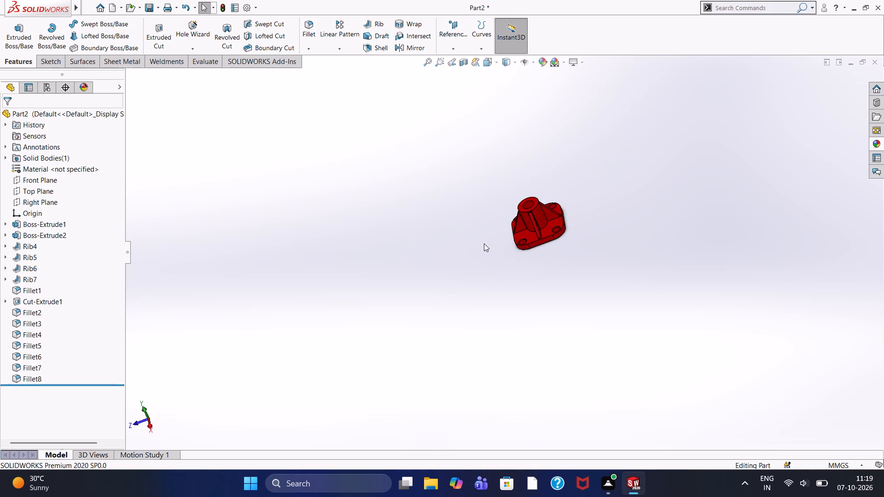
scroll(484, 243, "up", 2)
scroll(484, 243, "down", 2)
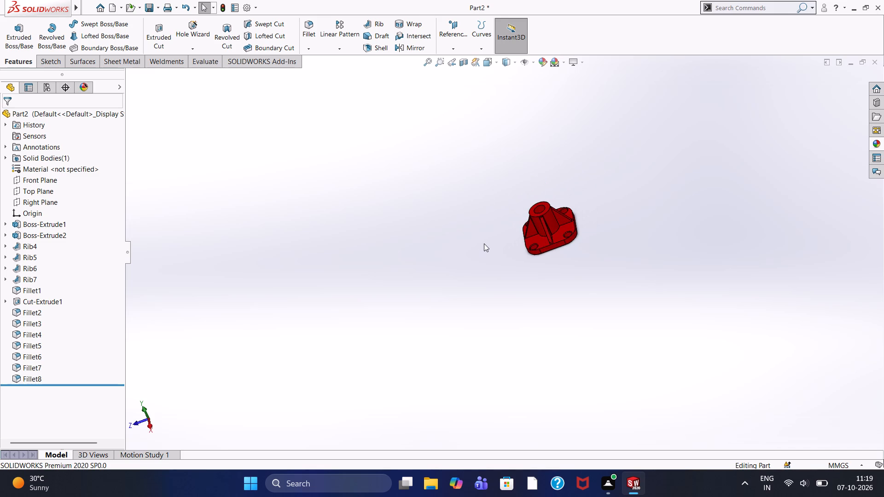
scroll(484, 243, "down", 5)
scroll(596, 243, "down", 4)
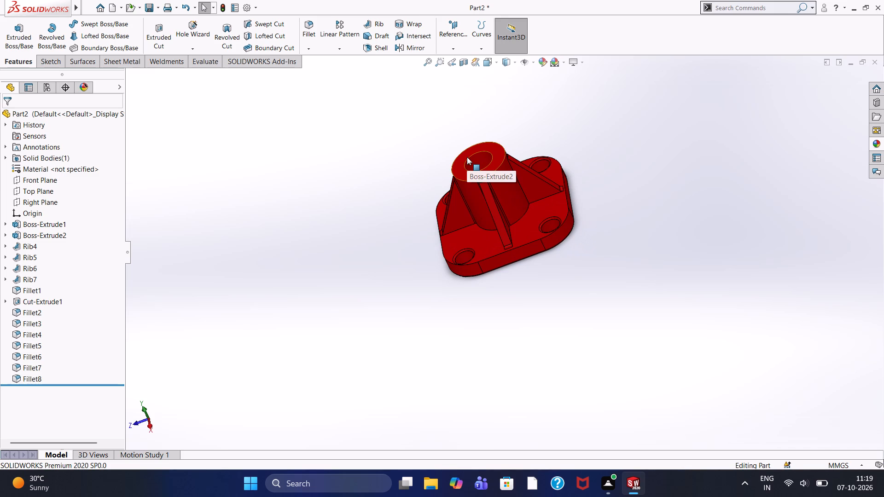
Inspect the whole part from a steeper oblique overhead angle, covering the base's four corner holes, the ribs and the hollow boss.
scroll(456, 235, "down", 2)
scroll(456, 235, "up", 2)
scroll(456, 235, "down", 2)
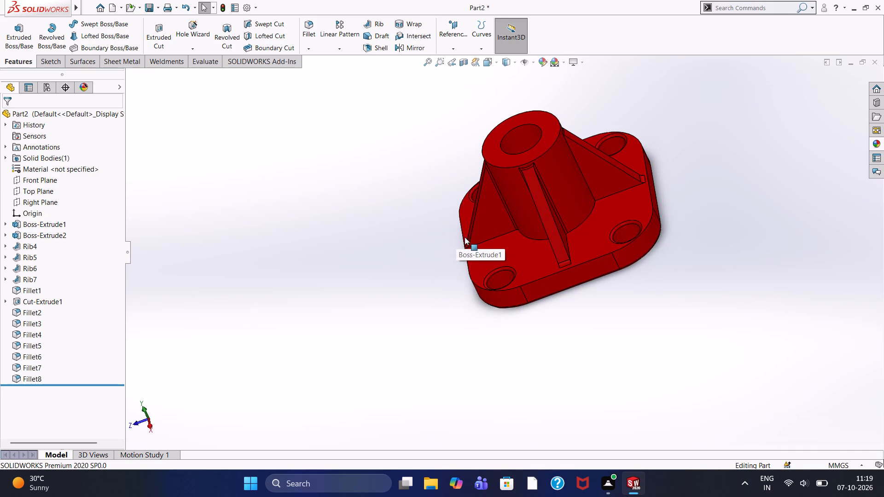
scroll(472, 238, "up", 5)
middle_click_drag(572, 268, 599, 301)
scroll(541, 228, "down", 3)
scroll(438, 259, "up", 1)
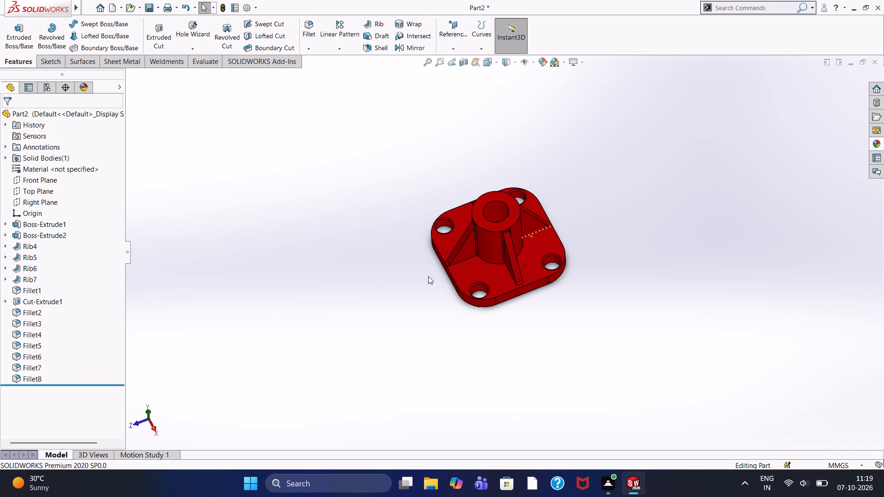
scroll(428, 276, "up", 1)
scroll(428, 277, "down", 3)
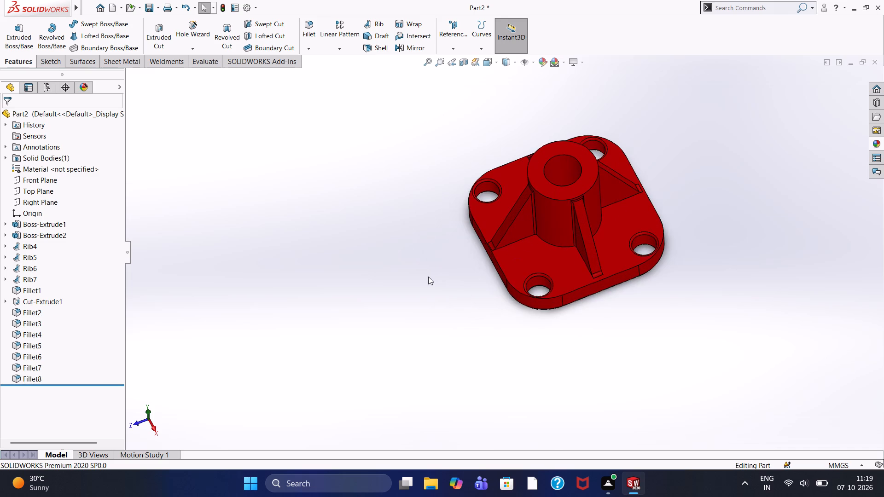
scroll(527, 234, "up", 4)
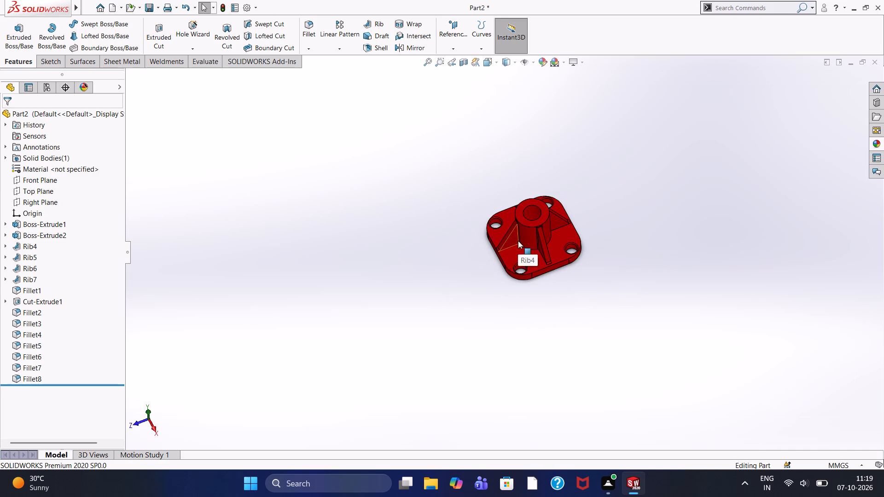
scroll(516, 243, "down", 2)
scroll(528, 249, "up", 5)
scroll(515, 257, "down", 5)
scroll(477, 263, "up", 5)
scroll(480, 254, "down", 3)
scroll(494, 250, "up", 3)
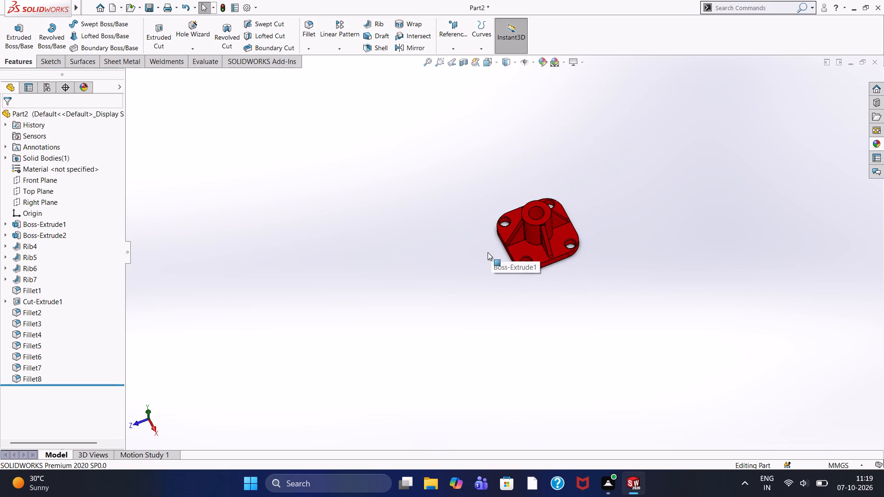
scroll(576, 234, "down", 2)
scroll(523, 242, "down", 4)
scroll(505, 249, "up", 2)
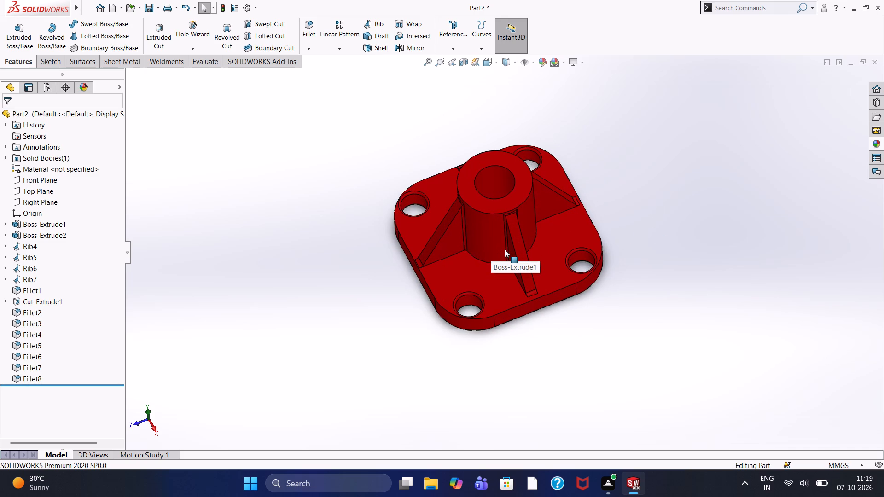
scroll(505, 249, "down", 3)
scroll(505, 249, "up", 1)
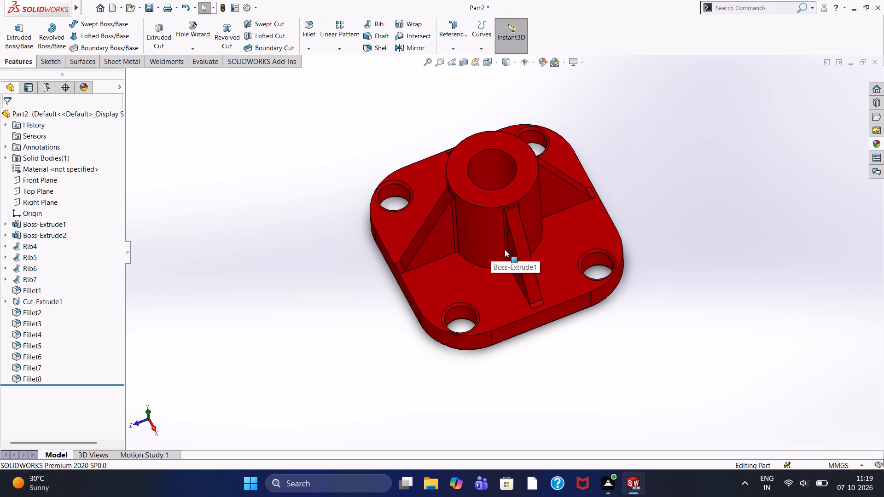
scroll(505, 249, "down", 3)
scroll(505, 249, "up", 7)
scroll(502, 238, "down", 1)
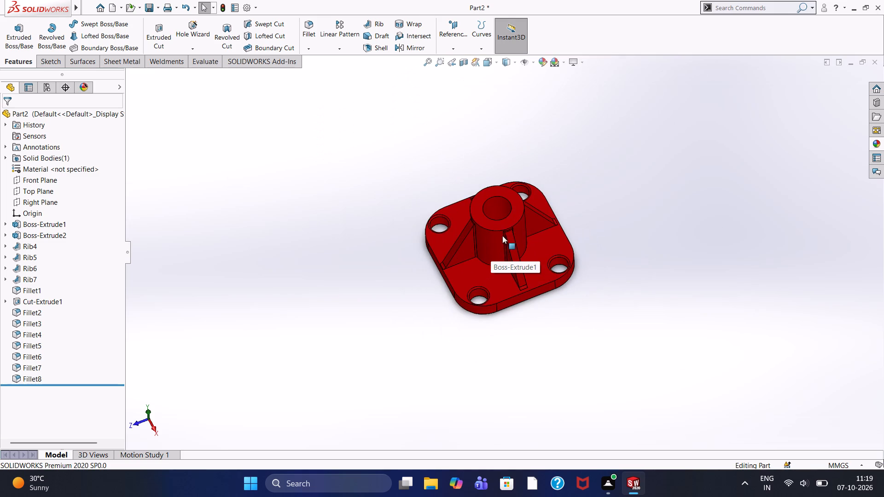
scroll(506, 223, "down", 2)
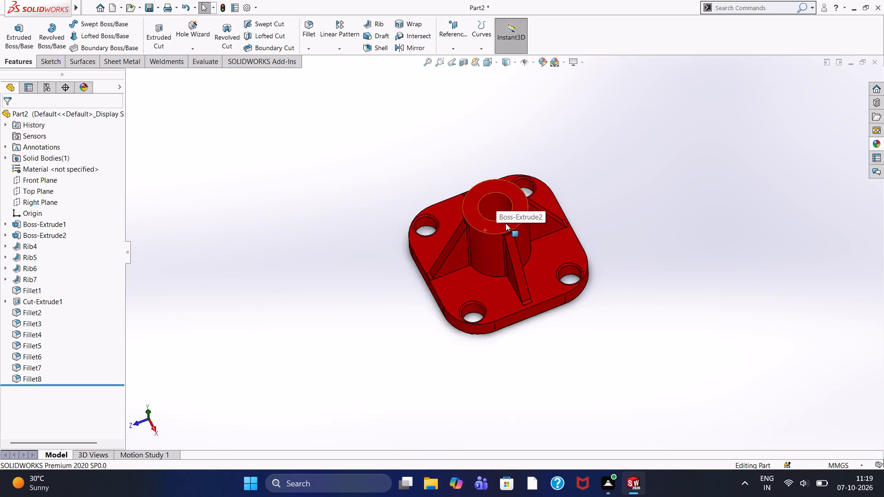
scroll(506, 223, "down", 2)
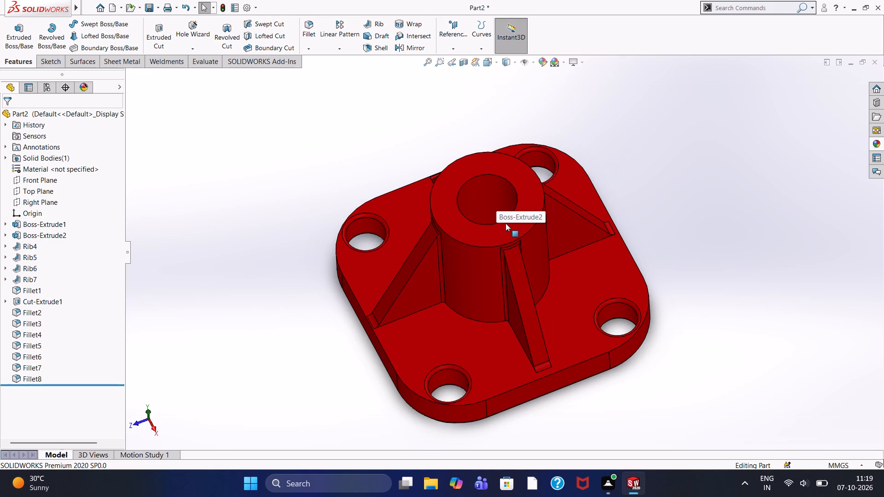
Examine the boss's top face and bore, the upper rib ends and the nearby corner holes at full-part and close range.
scroll(506, 223, "up", 2)
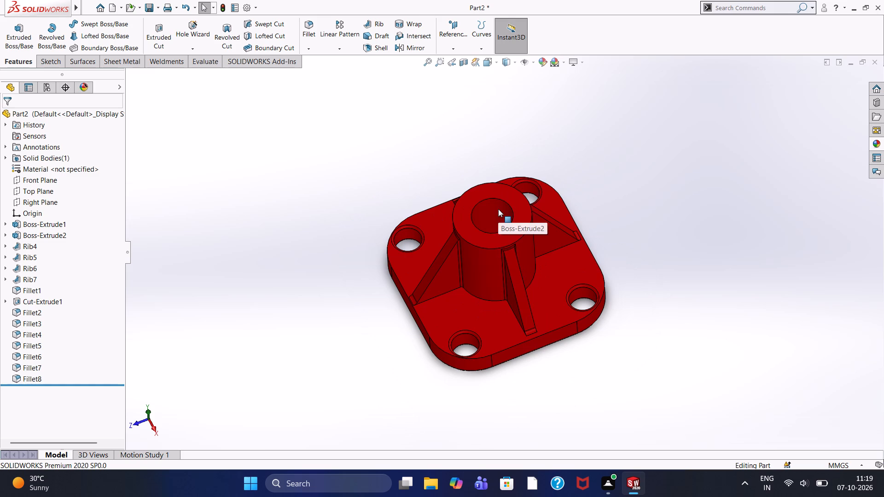
scroll(498, 209, "down", 1)
scroll(498, 209, "up", 2)
scroll(497, 229, "down", 2)
scroll(497, 229, "up", 1)
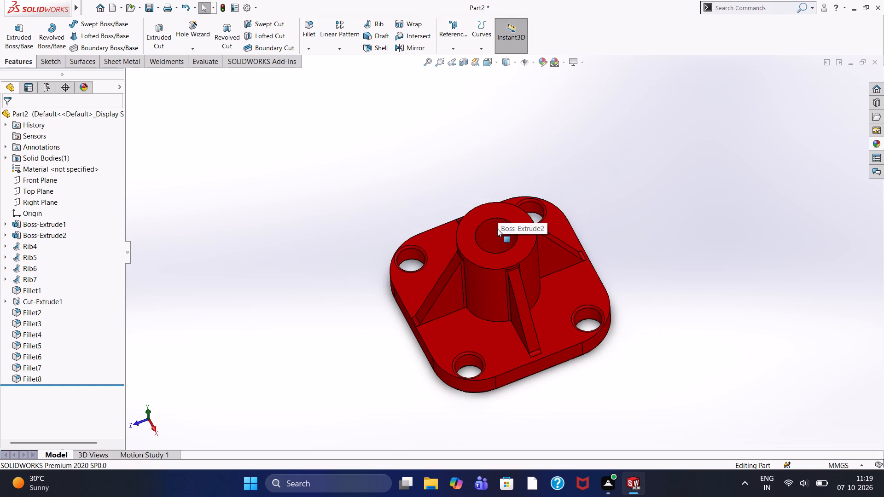
scroll(497, 229, "down", 2)
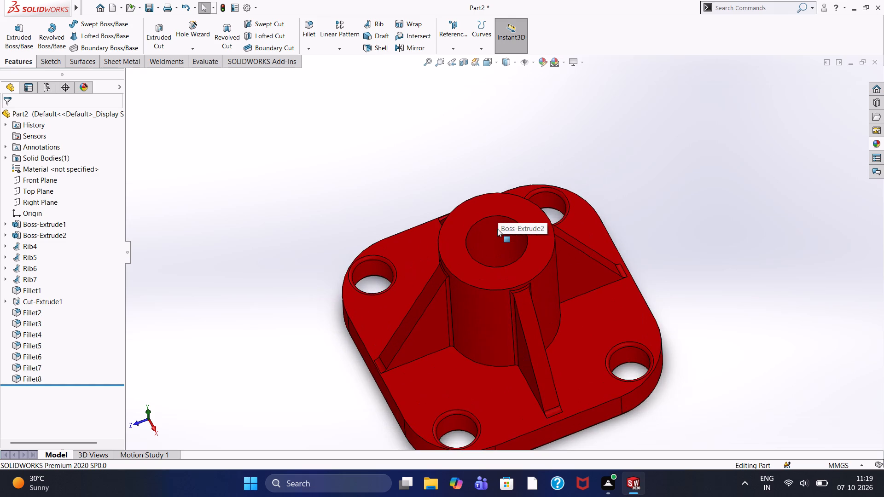
scroll(497, 229, "down", 4)
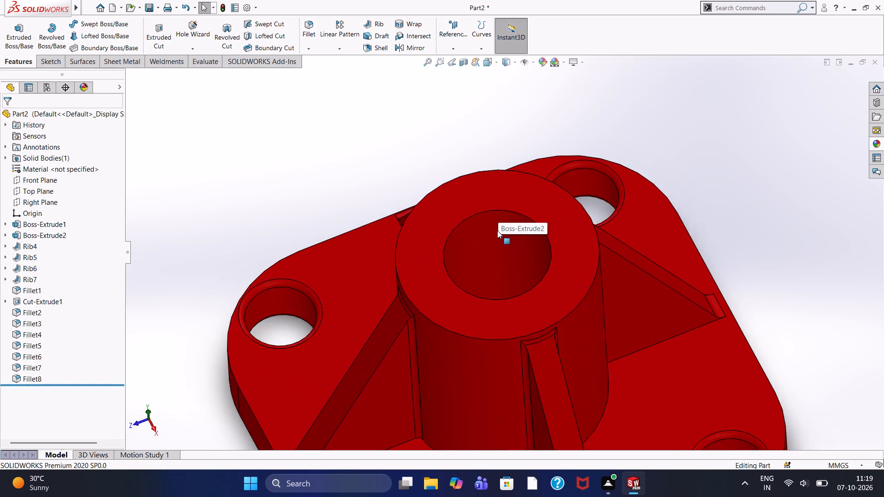
scroll(497, 231, "up", 11)
scroll(508, 263, "down", 2)
scroll(514, 258, "up", 5)
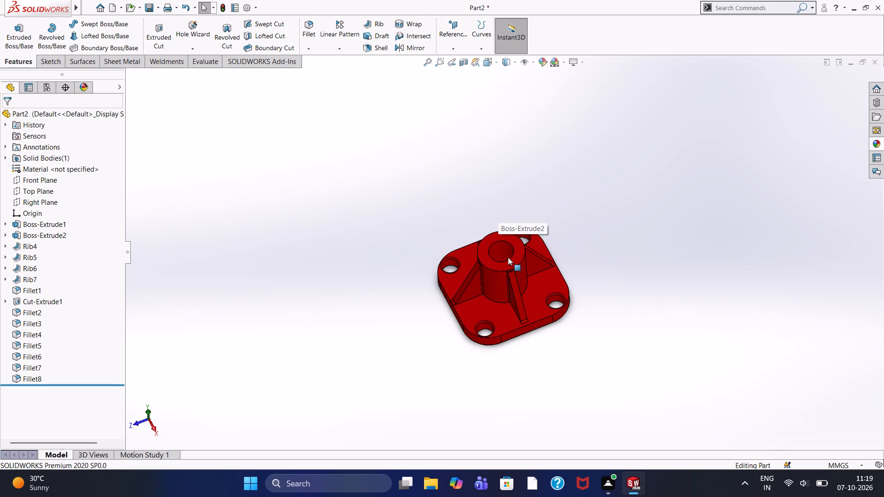
scroll(523, 253, "down", 1)
scroll(506, 255, "up", 2)
scroll(506, 254, "down", 2)
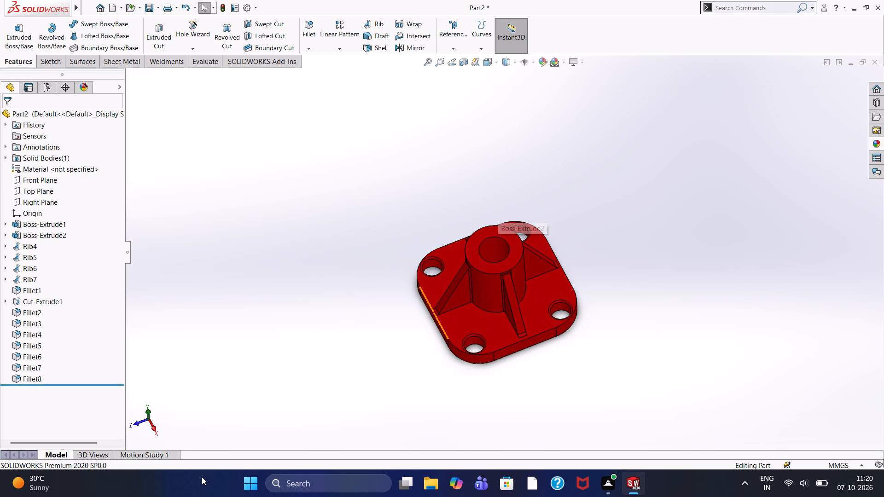
scroll(493, 249, "down", 4)
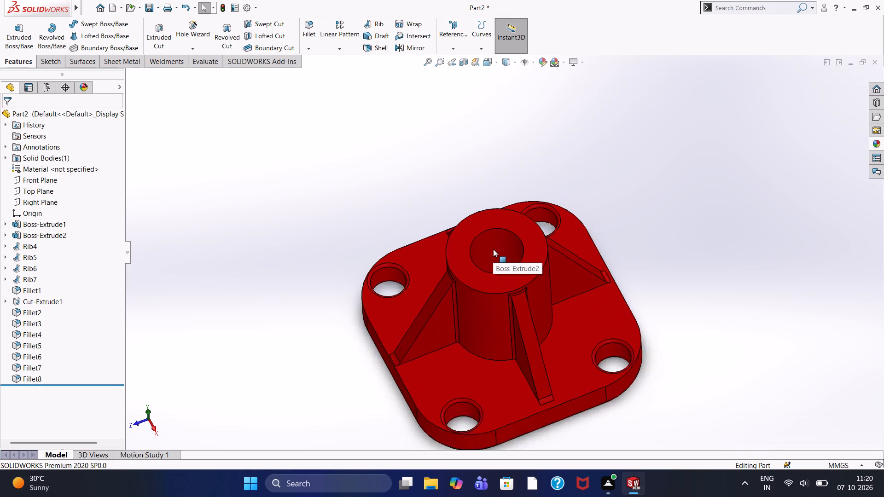
scroll(493, 249, "down", 1)
scroll(493, 249, "up", 4)
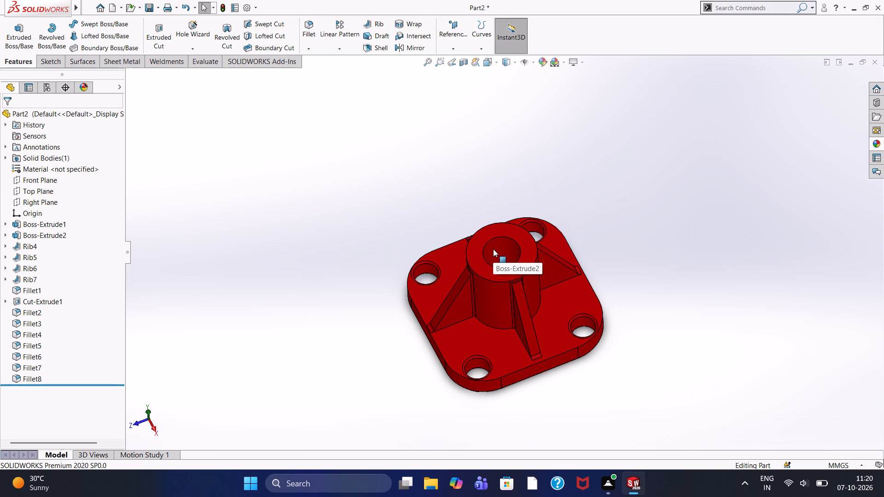
scroll(493, 249, "down", 1)
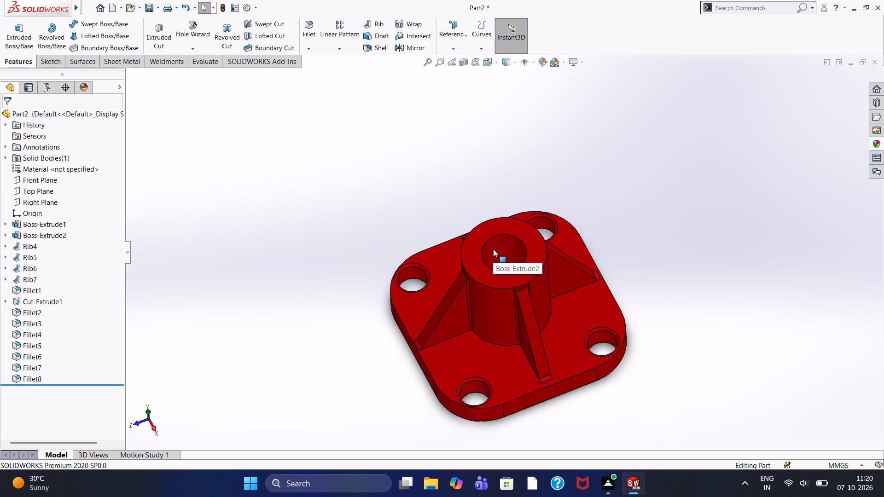
scroll(493, 249, "down", 2)
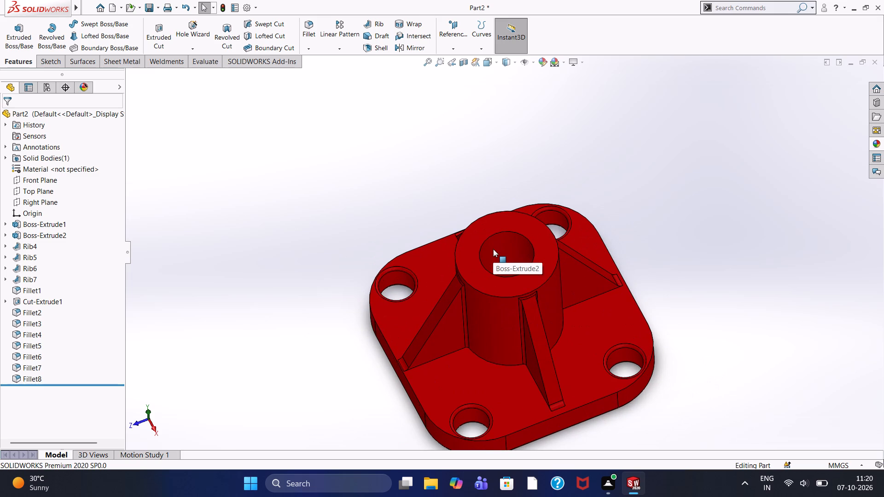
scroll(493, 249, "down", 3)
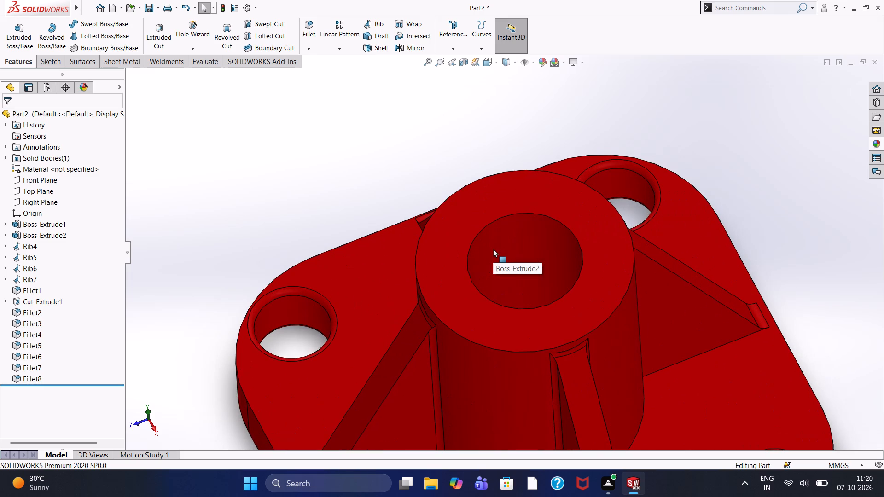
scroll(493, 249, "down", 1)
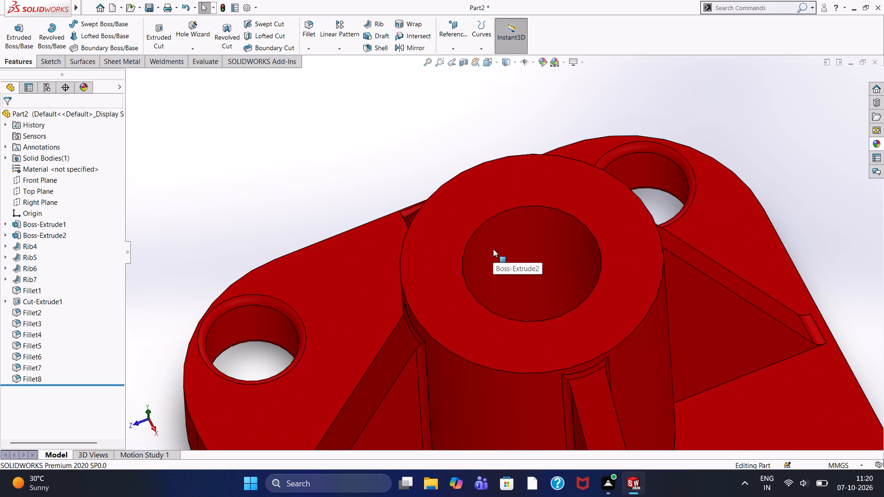
scroll(493, 249, "down", 2)
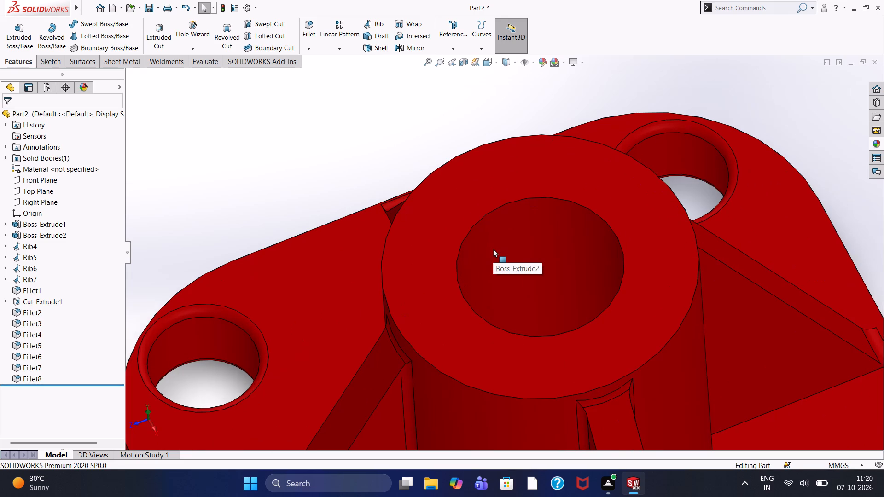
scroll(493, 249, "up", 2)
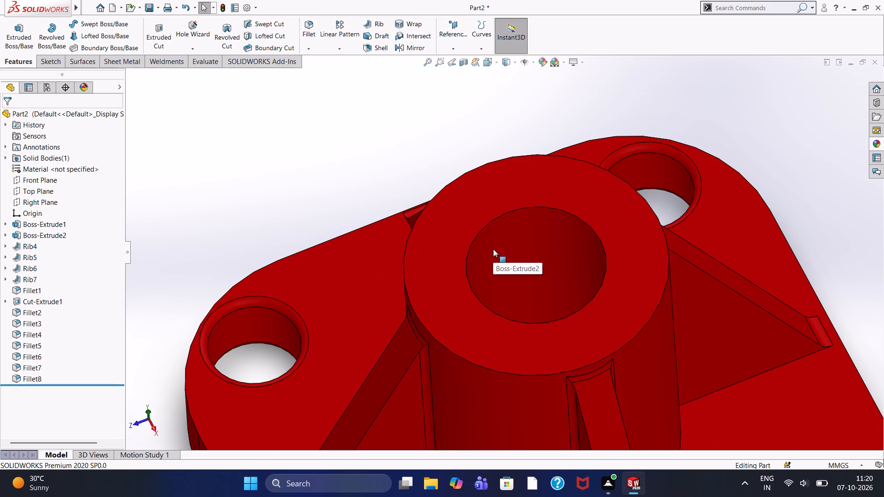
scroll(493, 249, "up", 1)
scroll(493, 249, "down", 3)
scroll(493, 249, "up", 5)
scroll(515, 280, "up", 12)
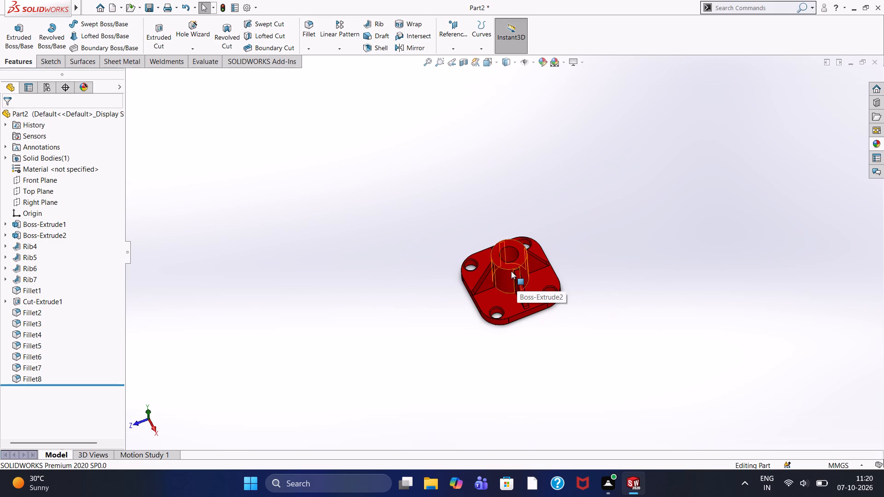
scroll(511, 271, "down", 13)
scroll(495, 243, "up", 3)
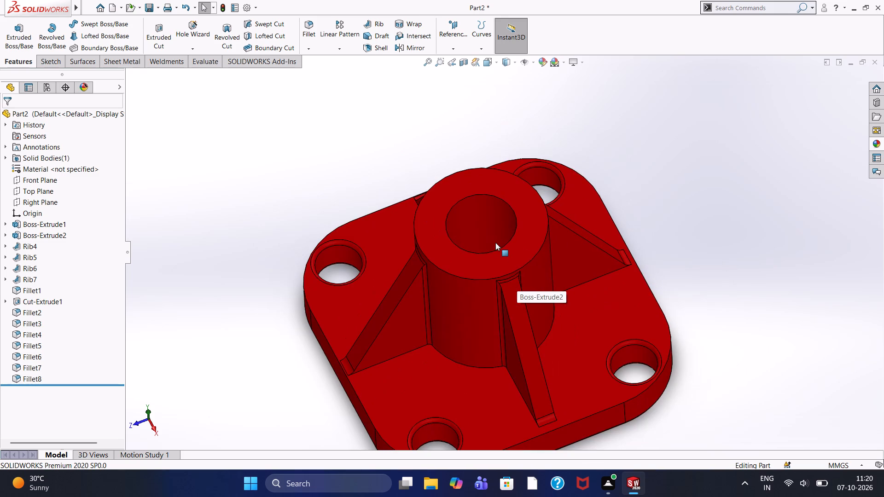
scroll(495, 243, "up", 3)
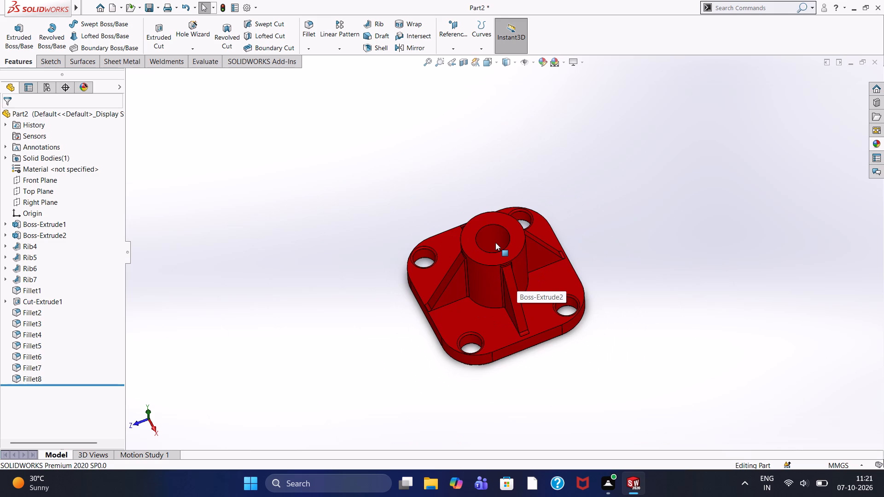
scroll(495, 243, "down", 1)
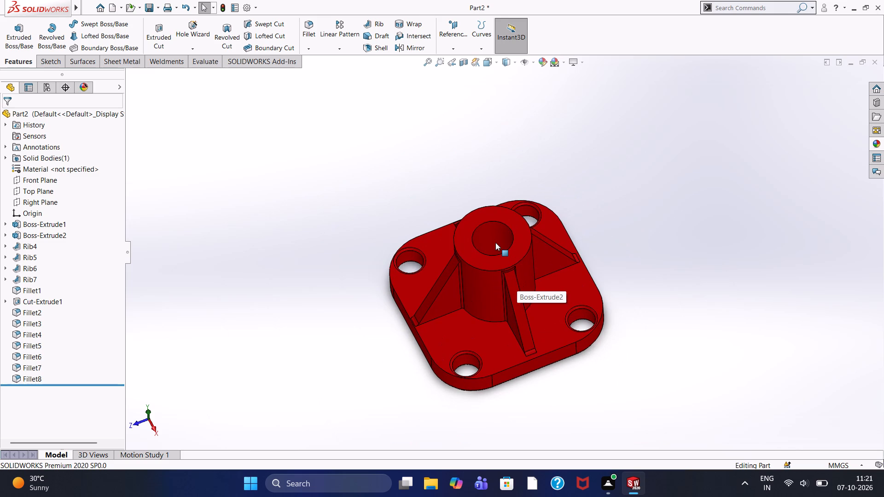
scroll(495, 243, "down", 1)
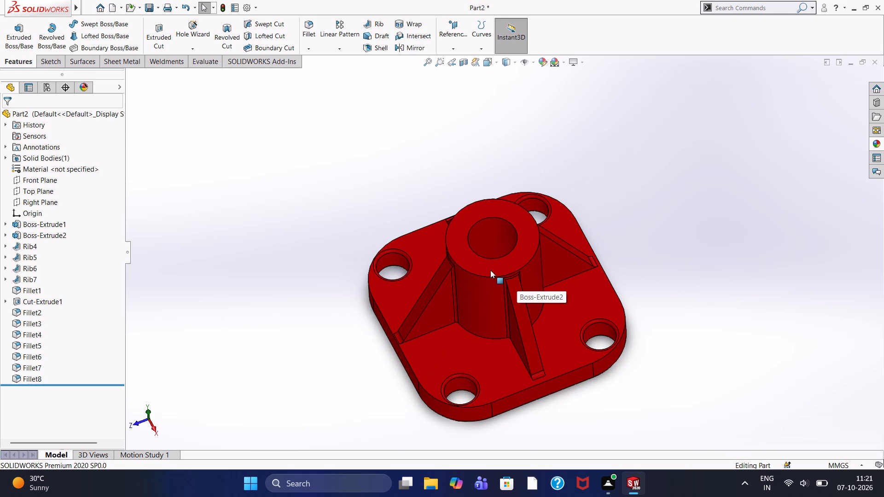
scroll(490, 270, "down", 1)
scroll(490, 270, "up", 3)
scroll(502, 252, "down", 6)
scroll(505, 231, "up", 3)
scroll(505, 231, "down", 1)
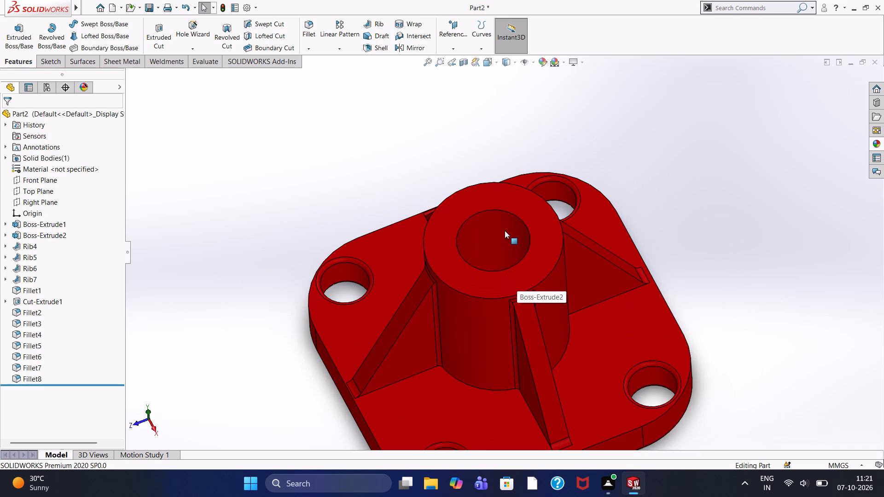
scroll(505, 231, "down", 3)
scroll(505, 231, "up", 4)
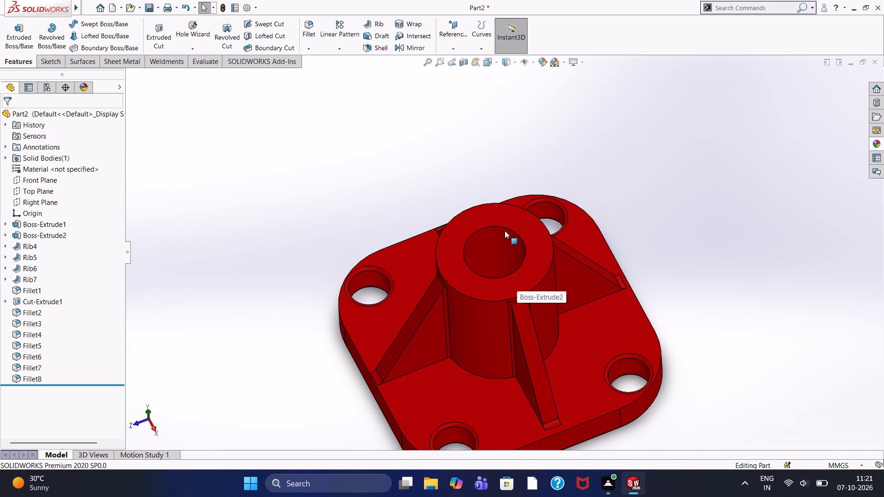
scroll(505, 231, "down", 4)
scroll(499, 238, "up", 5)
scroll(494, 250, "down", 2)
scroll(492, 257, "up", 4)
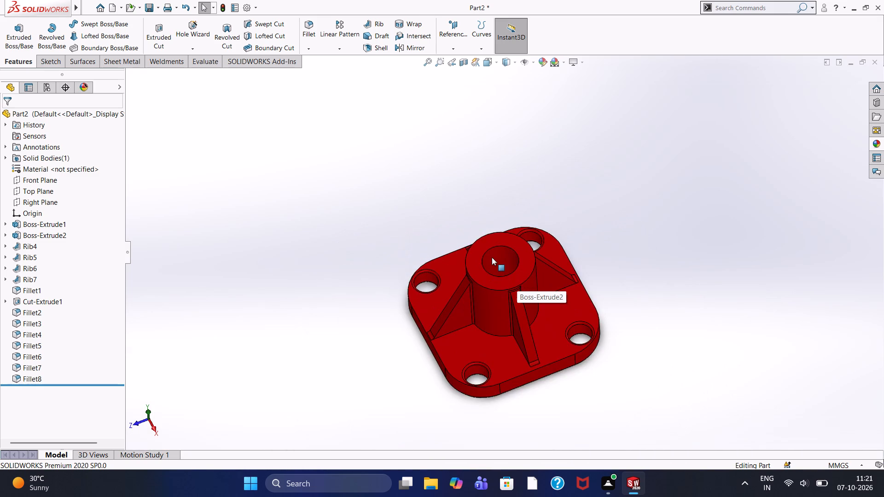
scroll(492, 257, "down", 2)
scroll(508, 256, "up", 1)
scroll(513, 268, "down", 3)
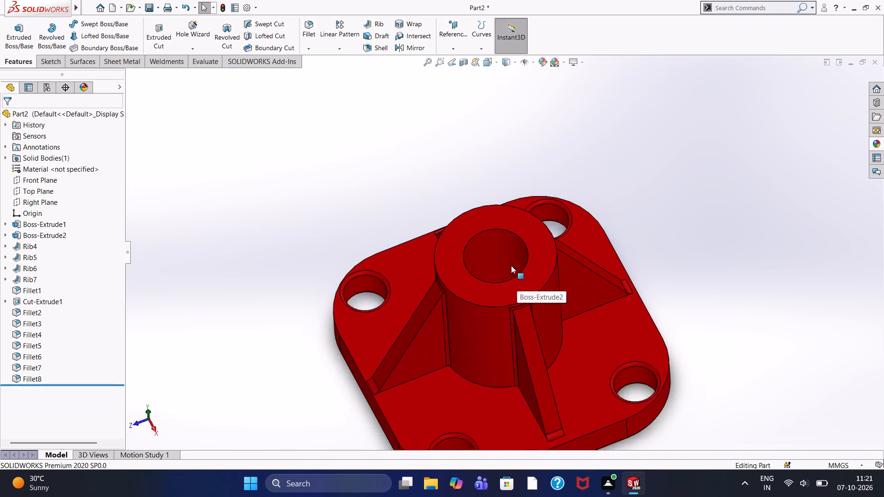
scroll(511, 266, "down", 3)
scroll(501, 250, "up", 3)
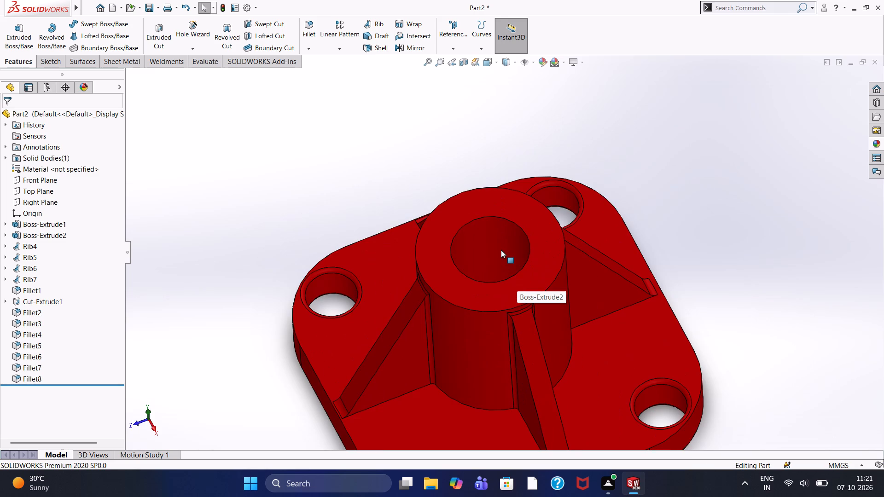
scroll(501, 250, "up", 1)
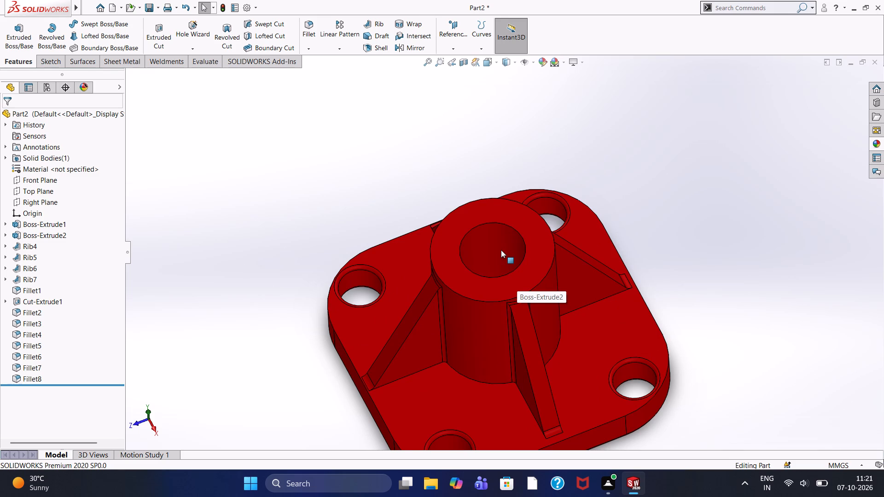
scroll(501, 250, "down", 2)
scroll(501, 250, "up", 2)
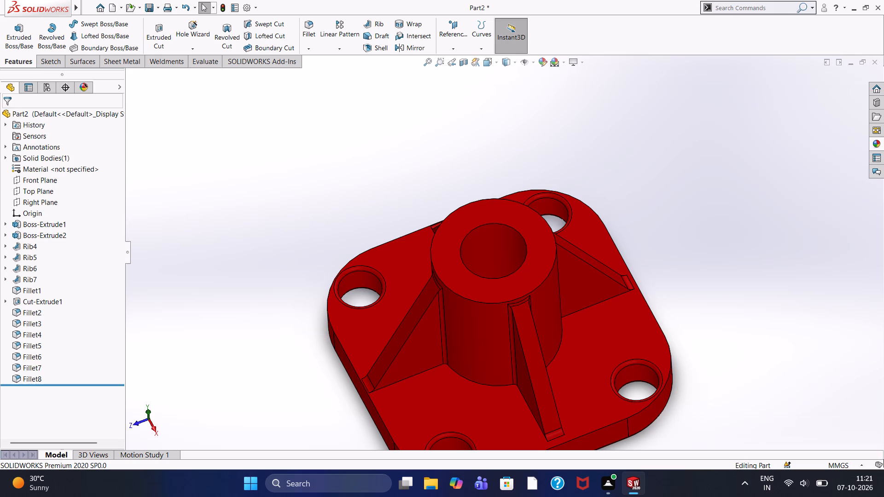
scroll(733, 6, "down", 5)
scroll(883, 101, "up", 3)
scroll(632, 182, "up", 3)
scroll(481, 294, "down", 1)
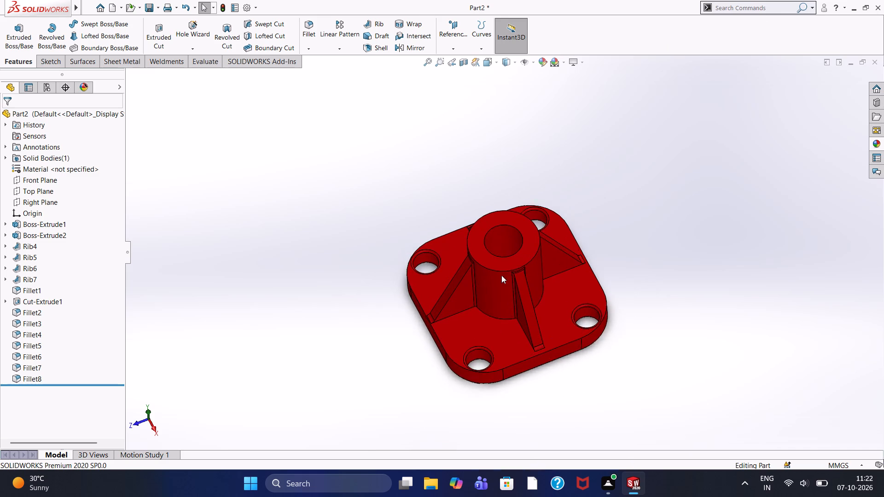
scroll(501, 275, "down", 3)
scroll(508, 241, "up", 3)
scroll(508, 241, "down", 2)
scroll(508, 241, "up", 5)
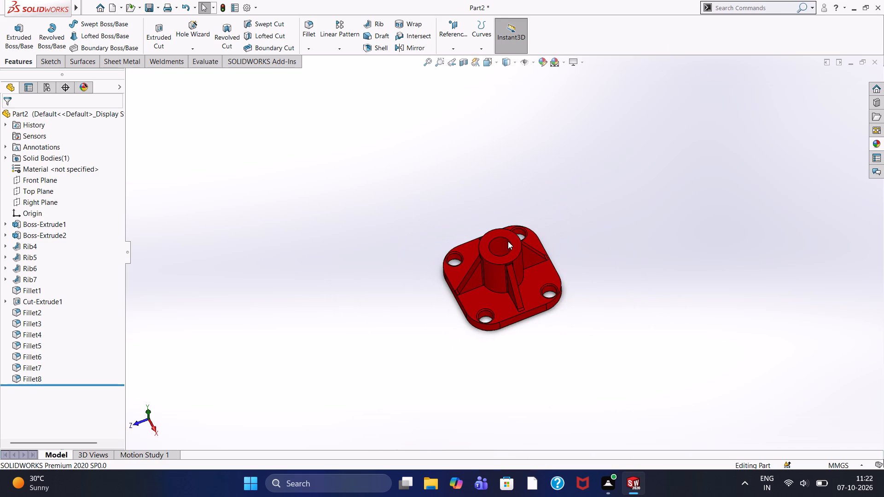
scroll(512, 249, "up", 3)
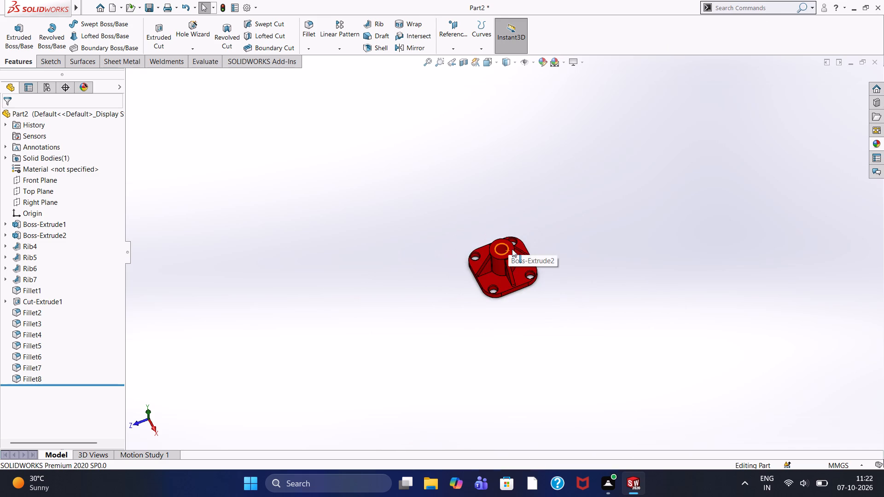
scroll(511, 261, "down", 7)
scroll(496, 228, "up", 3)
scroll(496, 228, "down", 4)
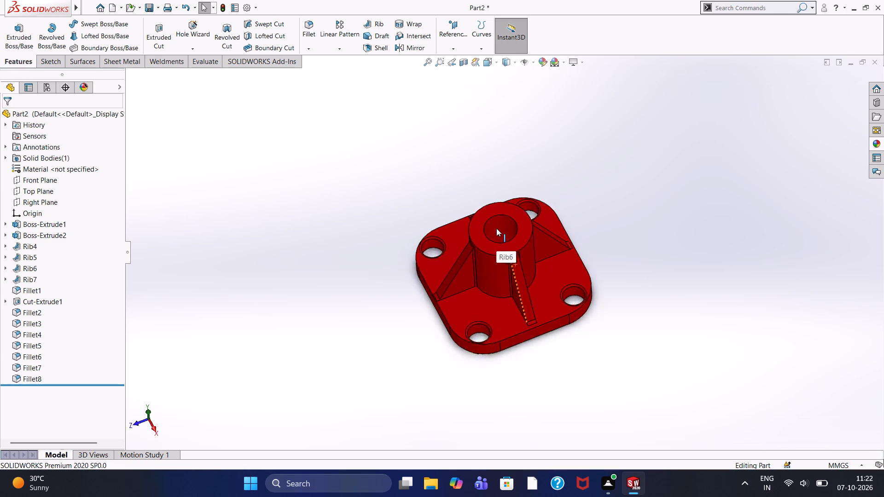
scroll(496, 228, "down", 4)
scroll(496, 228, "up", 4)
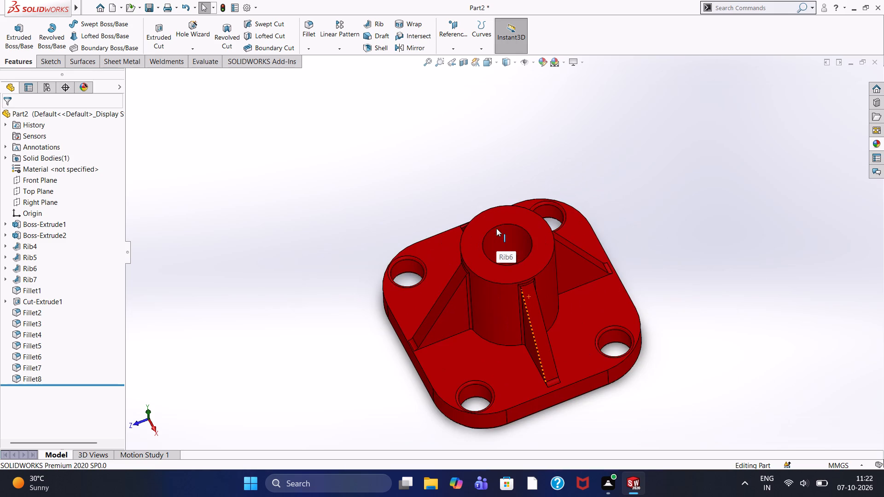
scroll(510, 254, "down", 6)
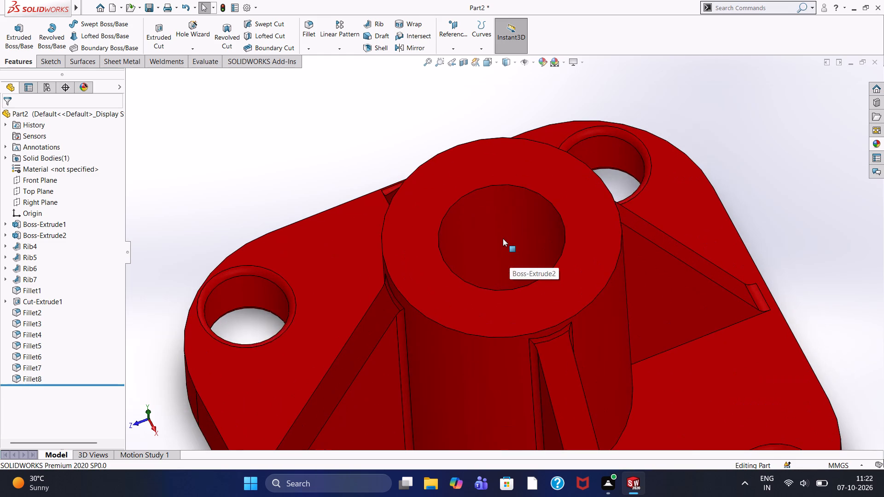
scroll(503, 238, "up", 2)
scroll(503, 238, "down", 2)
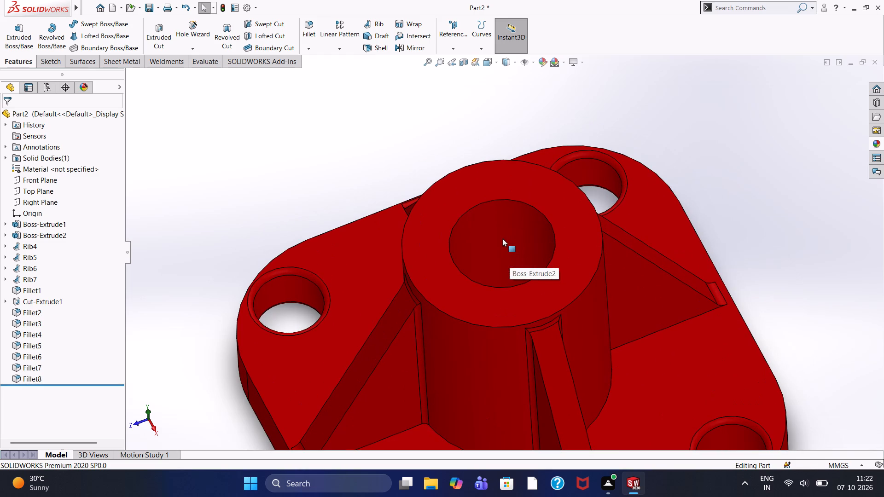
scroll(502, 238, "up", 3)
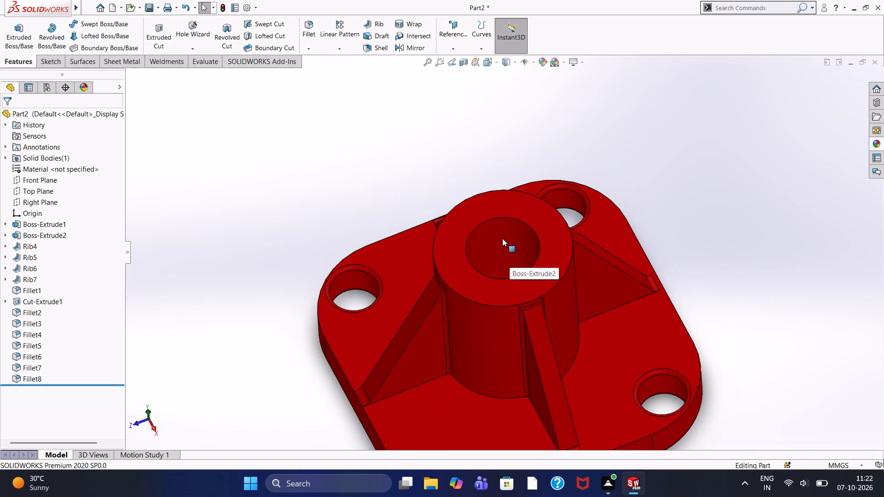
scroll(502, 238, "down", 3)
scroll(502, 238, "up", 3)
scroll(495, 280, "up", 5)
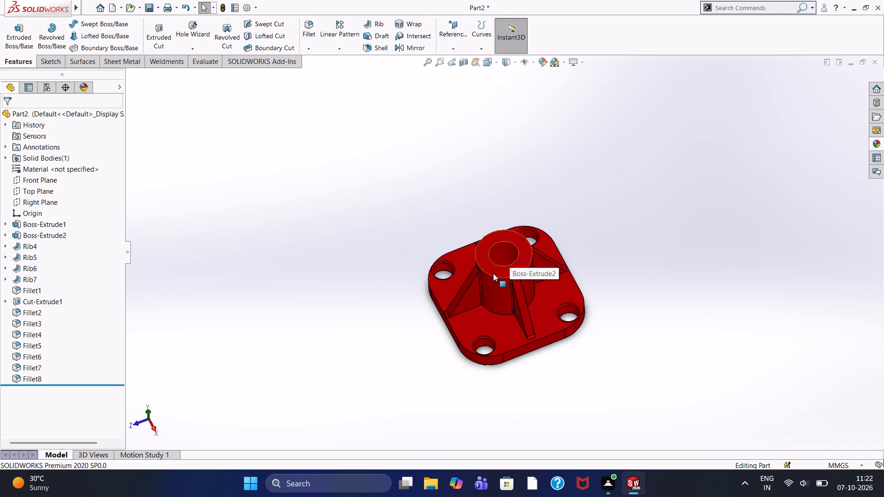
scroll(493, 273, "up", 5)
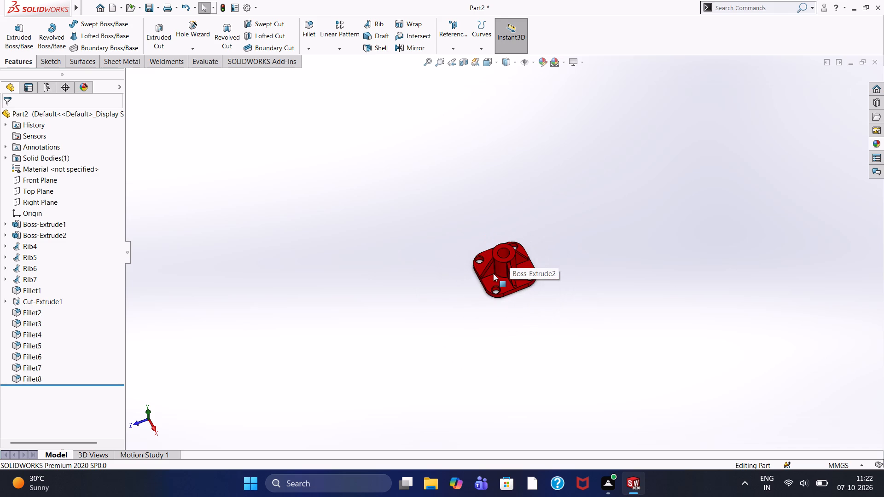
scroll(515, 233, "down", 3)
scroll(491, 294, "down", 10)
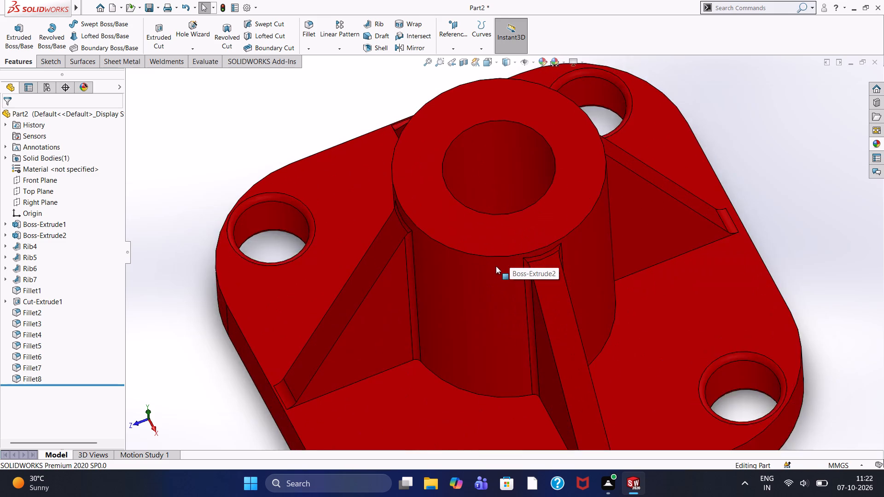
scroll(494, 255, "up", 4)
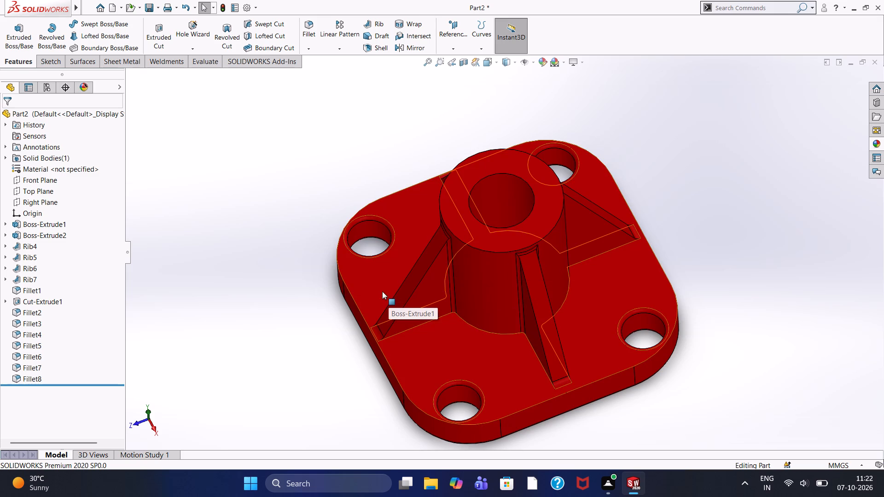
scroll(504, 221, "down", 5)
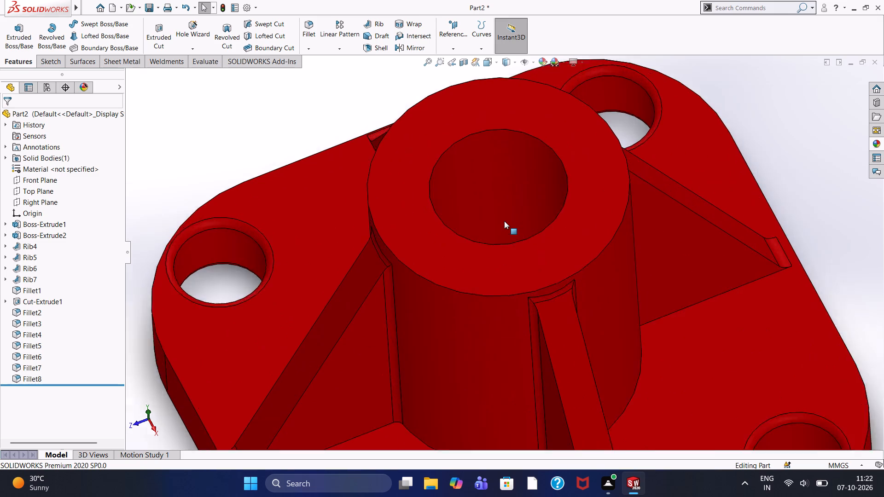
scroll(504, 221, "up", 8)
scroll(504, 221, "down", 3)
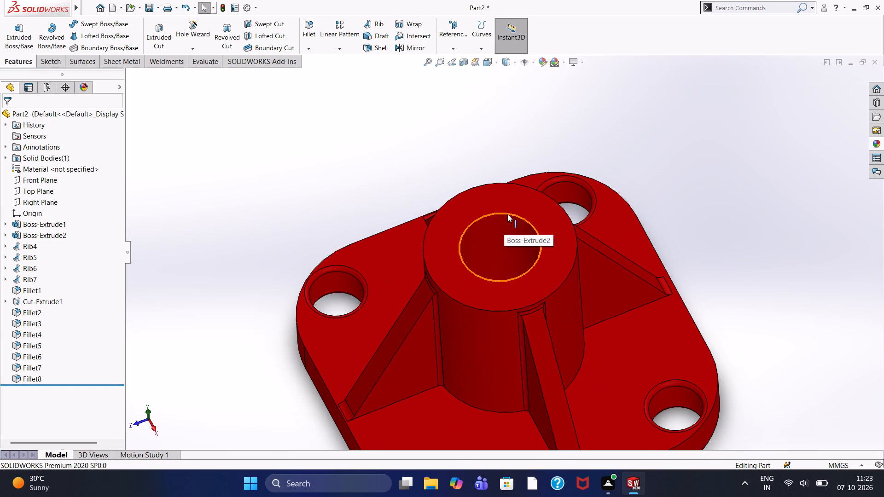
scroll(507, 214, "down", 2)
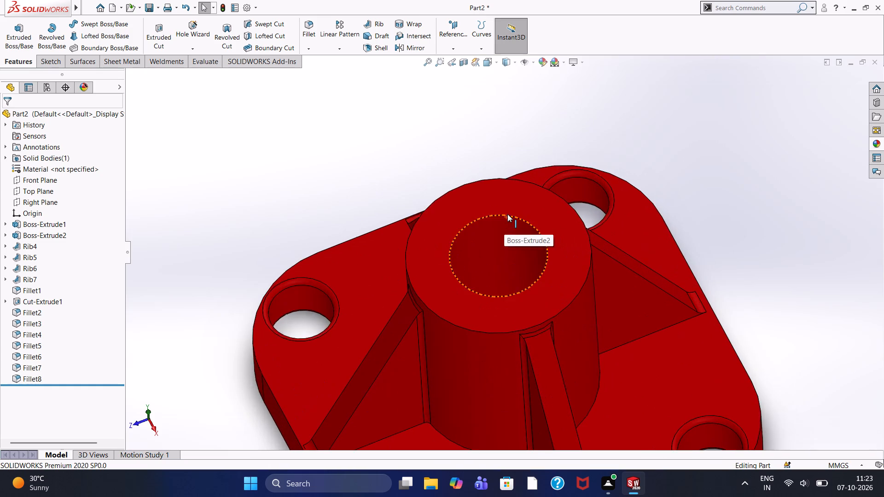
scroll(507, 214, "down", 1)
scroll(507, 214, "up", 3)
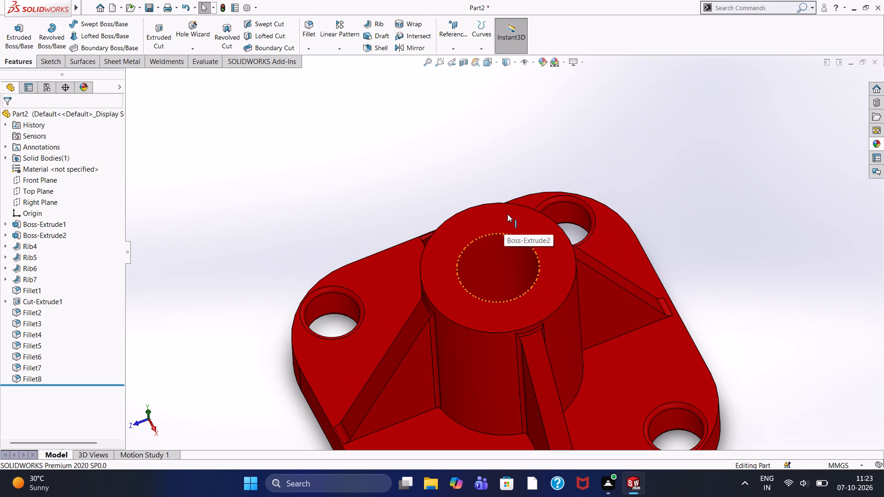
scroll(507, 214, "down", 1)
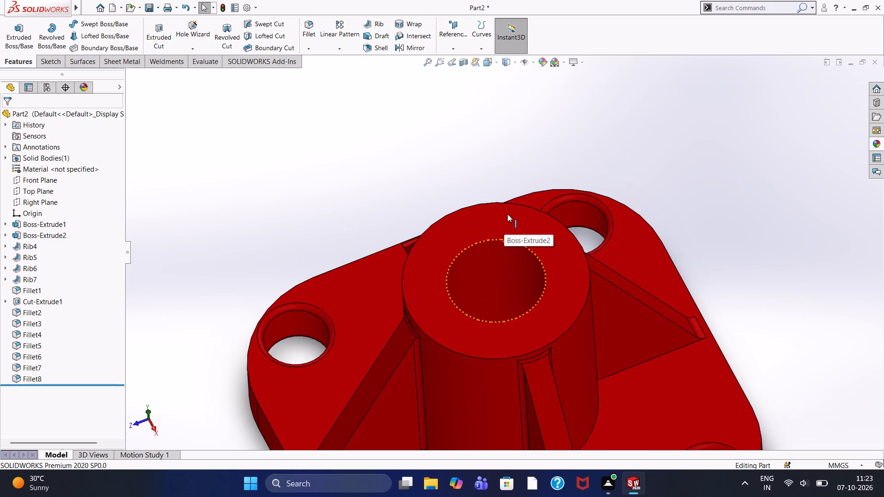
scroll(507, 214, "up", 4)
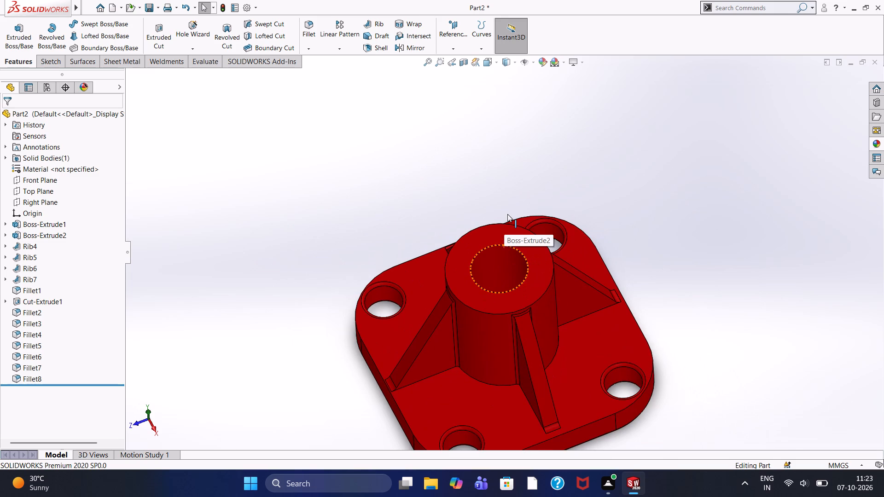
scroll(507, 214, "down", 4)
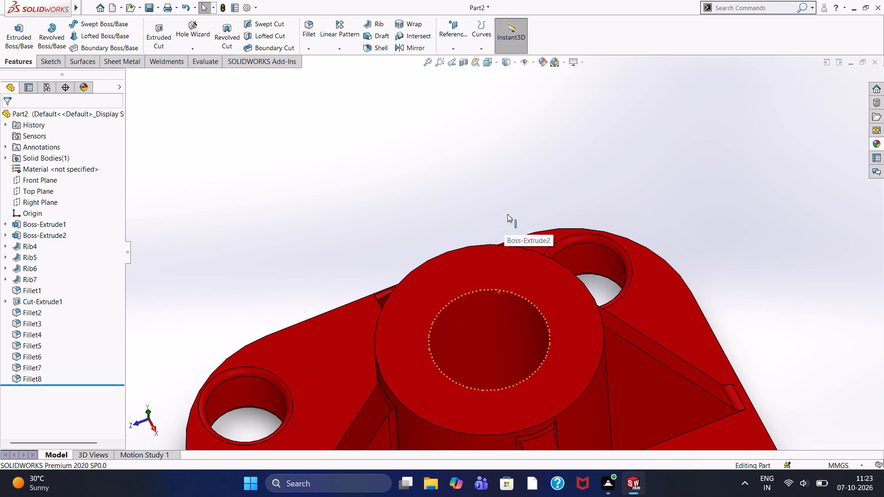
Examine the boss's top face, bore and ribs at close and full-part range from oblique and side angles.
scroll(507, 214, "up", 5)
scroll(531, 306, "down", 6)
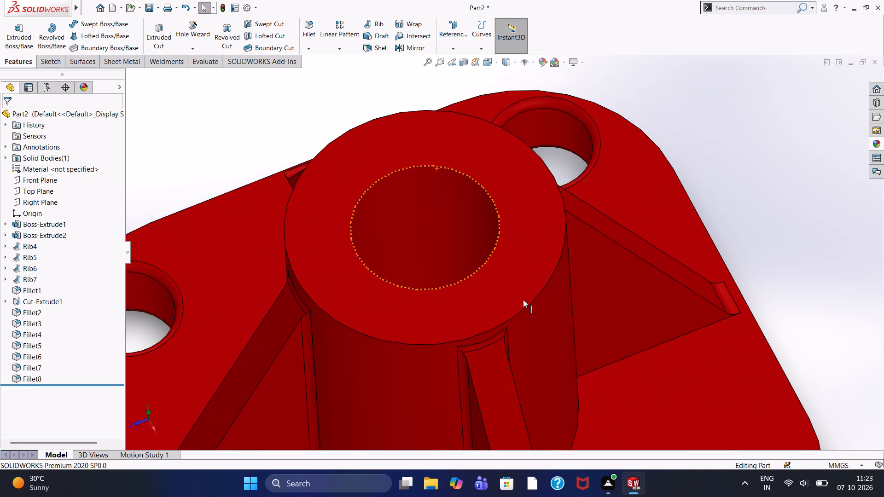
scroll(428, 312, "up", 3)
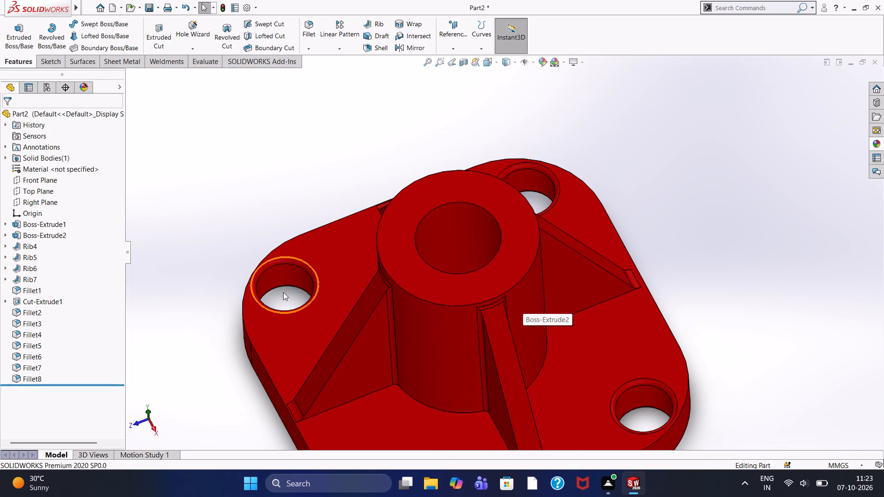
middle_click_drag(271, 227, 338, 319)
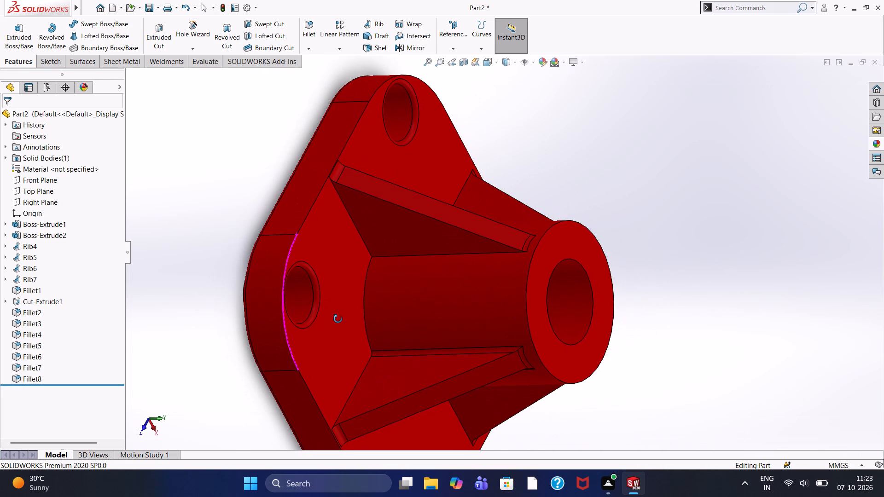
middle_click_drag(338, 319, 338, 303)
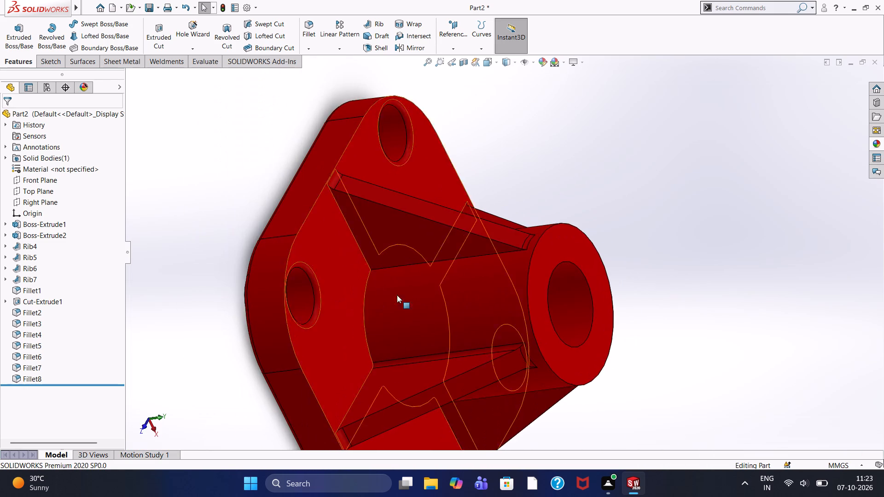
scroll(459, 265, "down", 6)
scroll(442, 311, "up", 7)
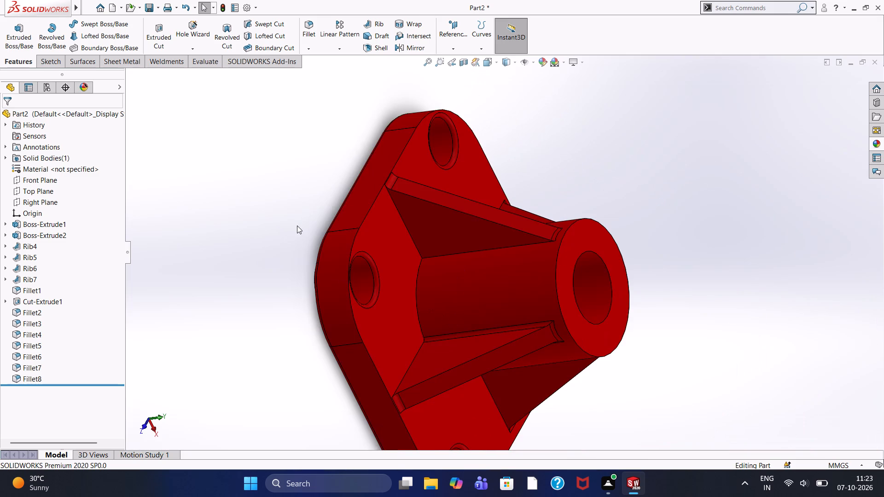
scroll(297, 225, "up", 1)
middle_click_drag(297, 225, 237, 138)
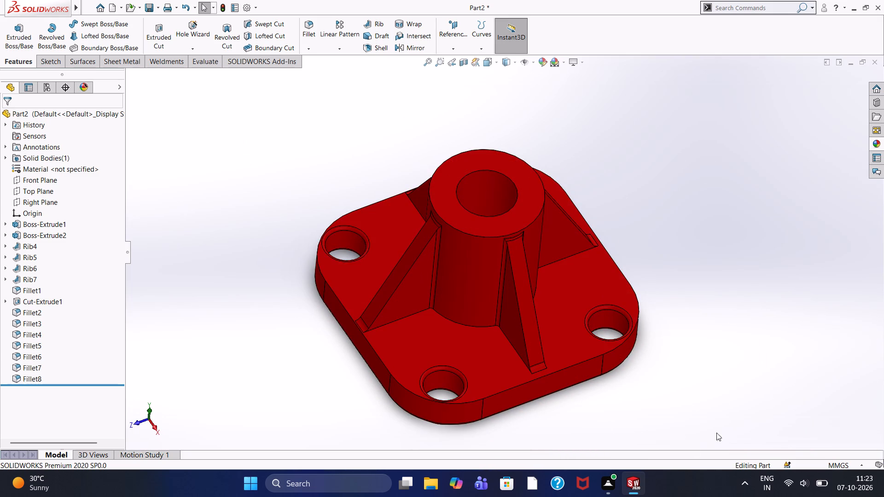
middle_click_drag(672, 406, 600, 421)
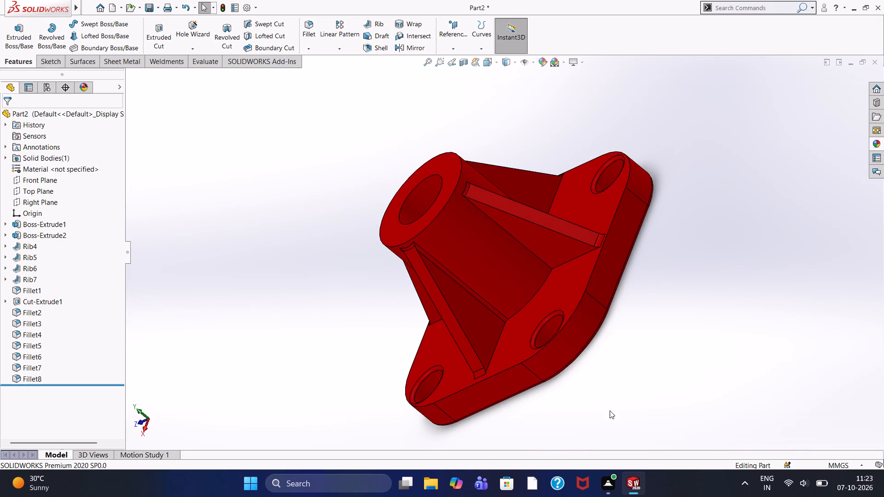
Examine the rib ends, rib-to-boss fillets and the base's side faces and corner holes at close range.
scroll(599, 274, "down", 4)
middle_click_drag(642, 295, 640, 322)
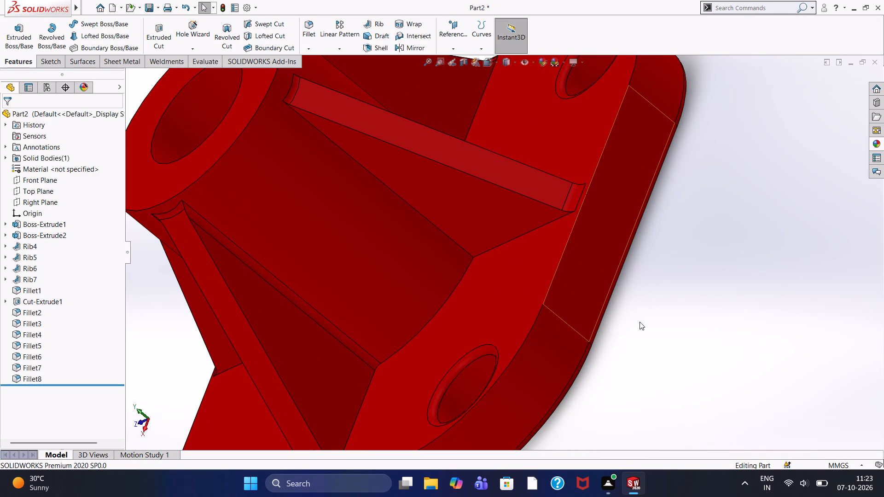
middle_click_drag(640, 322, 646, 334)
middle_click_drag(645, 332, 614, 420)
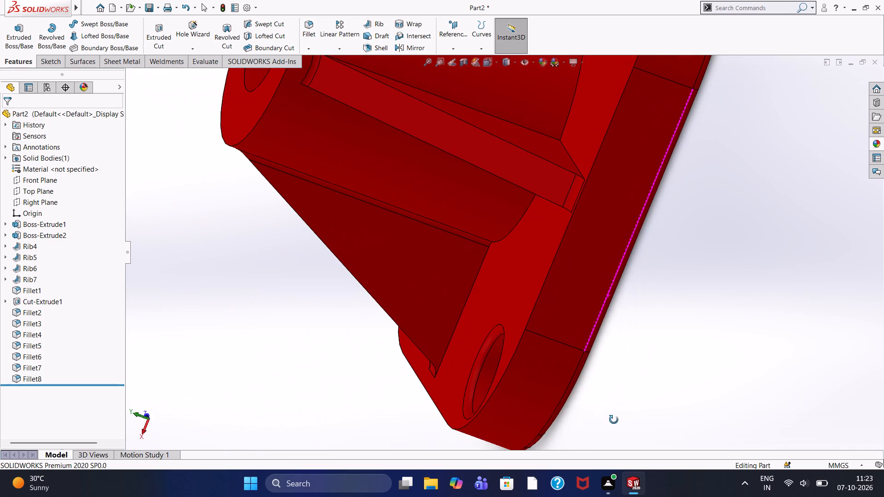
middle_click_drag(614, 420, 616, 420)
middle_click_drag(637, 378, 649, 346)
middle_click(649, 346)
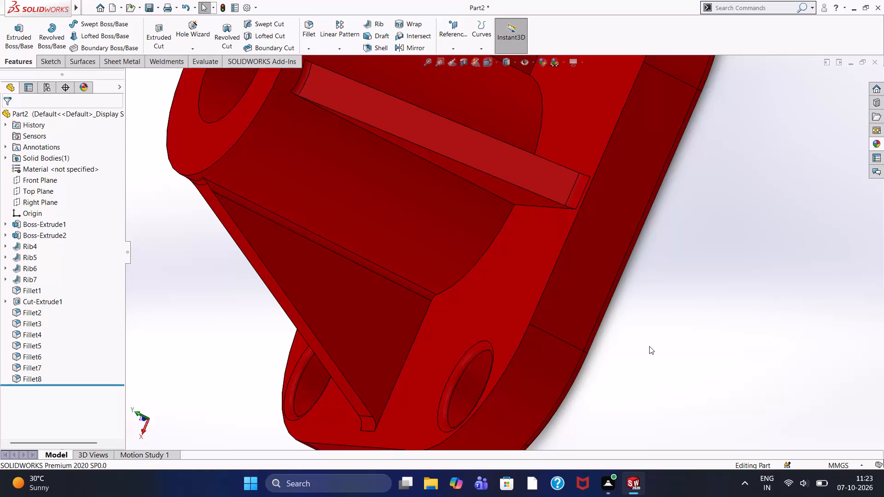
scroll(649, 346, "down", 1)
scroll(649, 346, "up", 2)
scroll(657, 306, "up", 1)
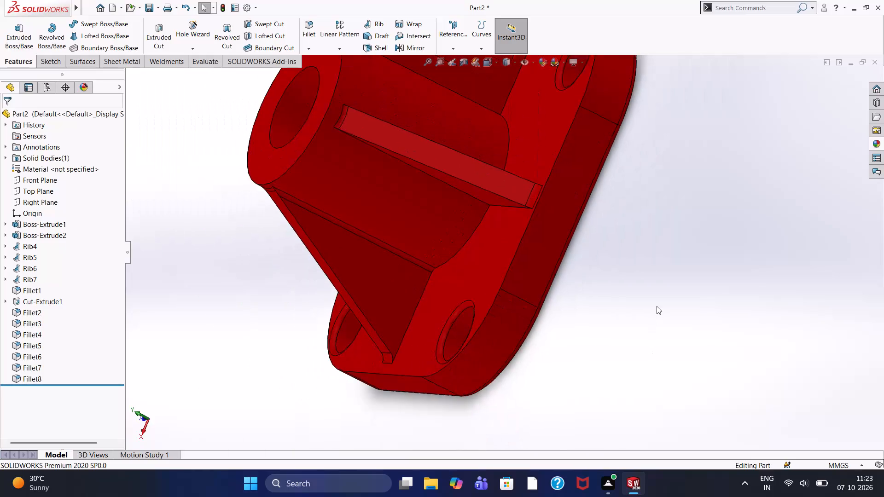
scroll(657, 306, "up", 1)
Inspect the whole part from several orientations, covering the base's underside, side edges, corner holes and the ribs around the boss.
middle_click_drag(528, 341, 584, 313)
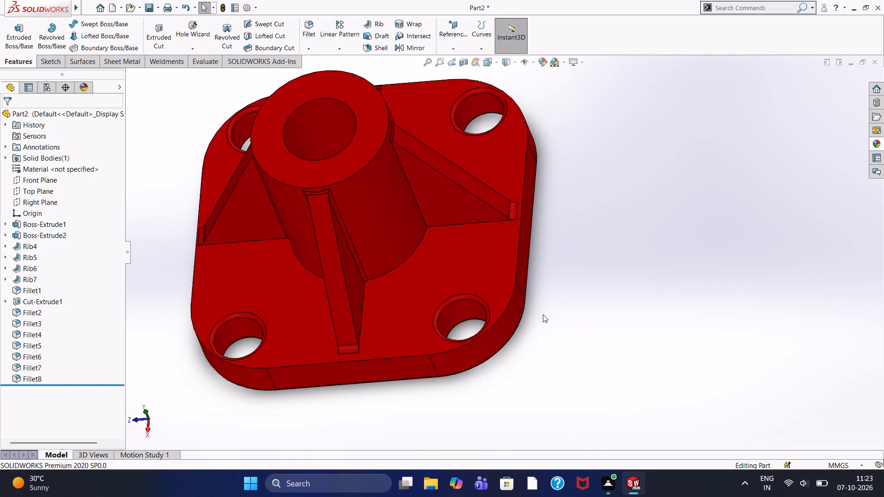
scroll(459, 283, "up", 8)
scroll(459, 283, "down", 4)
middle_click_drag(530, 342, 432, 369)
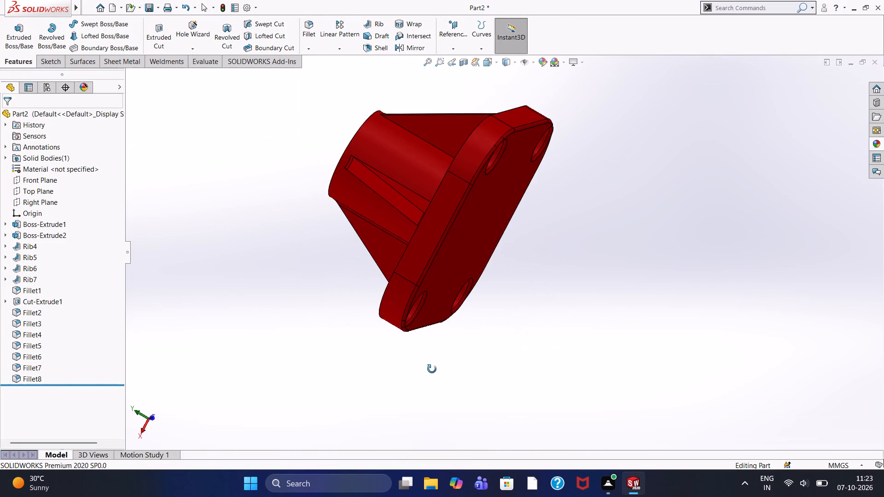
middle_click_drag(432, 369, 444, 386)
middle_click(444, 386)
middle_click_drag(569, 248, 579, 276)
middle_click_drag(579, 276, 588, 288)
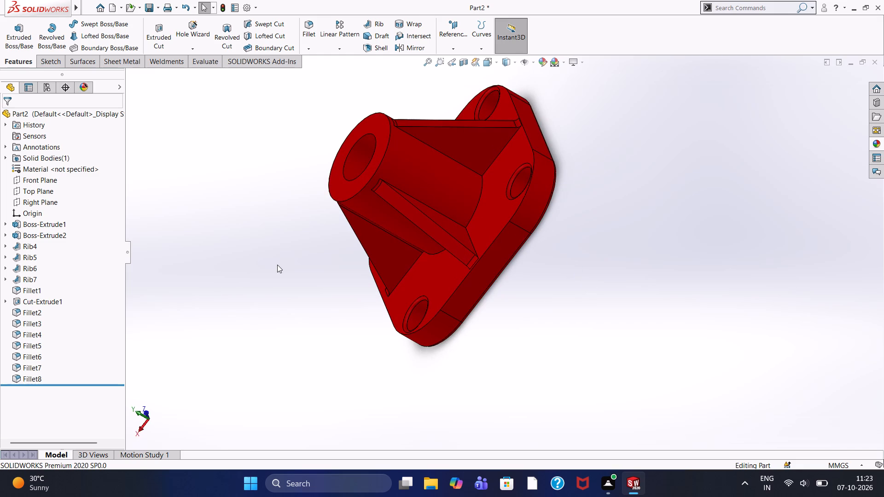
middle_click_drag(318, 253, 329, 245)
middle_click(330, 245)
middle_click(332, 244)
scroll(332, 244, "down", 1)
middle_click_drag(294, 254, 349, 245)
middle_click(349, 245)
middle_click(349, 245)
middle_click(376, 244)
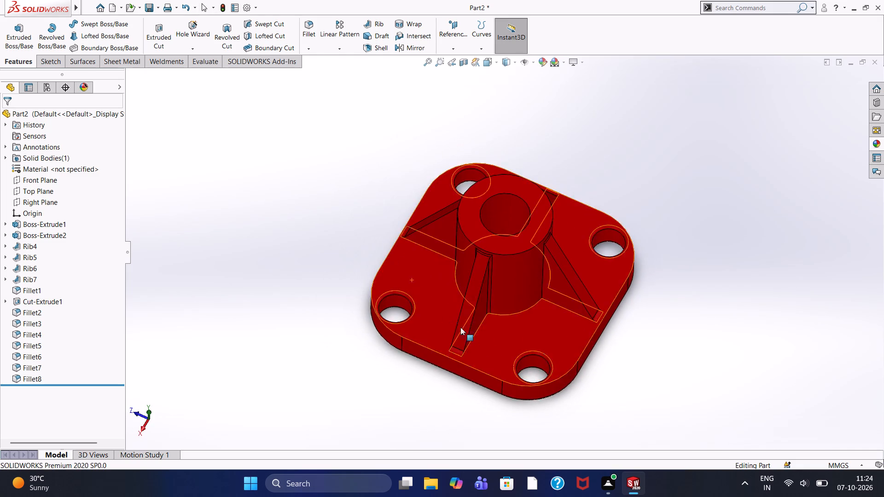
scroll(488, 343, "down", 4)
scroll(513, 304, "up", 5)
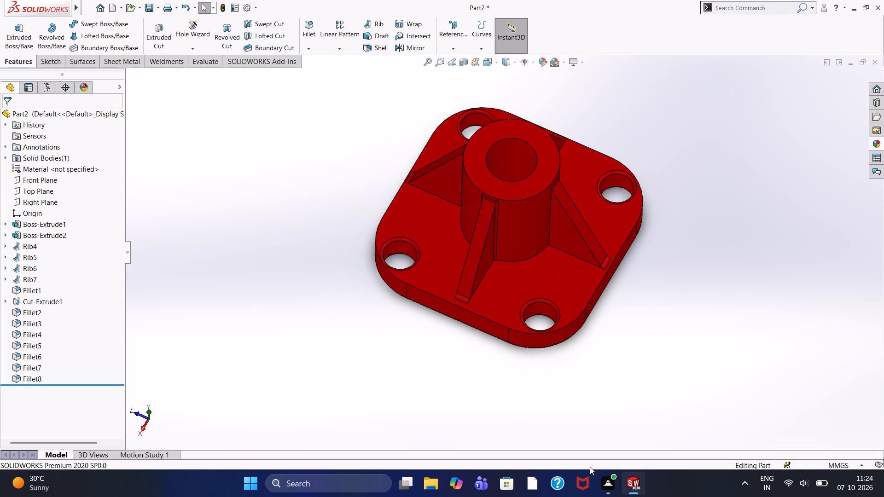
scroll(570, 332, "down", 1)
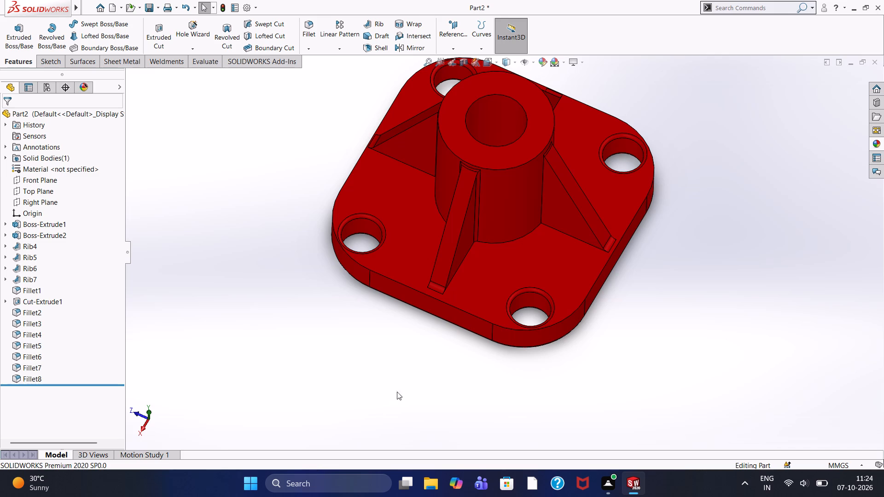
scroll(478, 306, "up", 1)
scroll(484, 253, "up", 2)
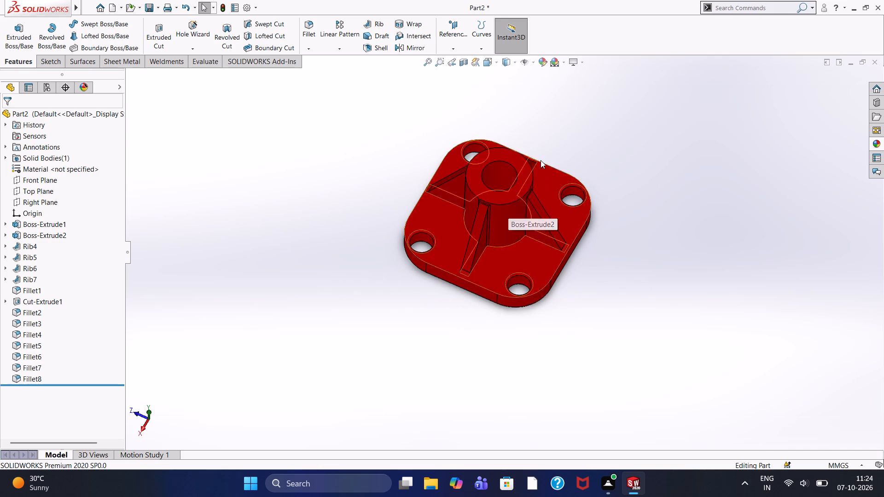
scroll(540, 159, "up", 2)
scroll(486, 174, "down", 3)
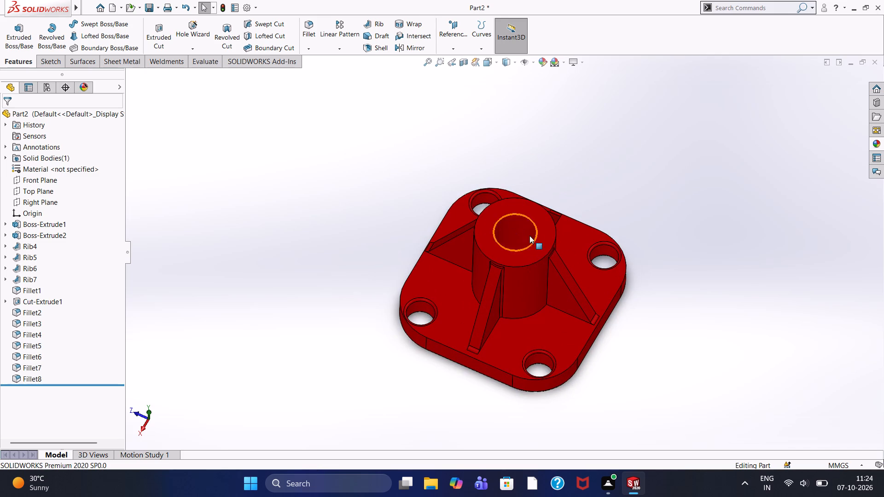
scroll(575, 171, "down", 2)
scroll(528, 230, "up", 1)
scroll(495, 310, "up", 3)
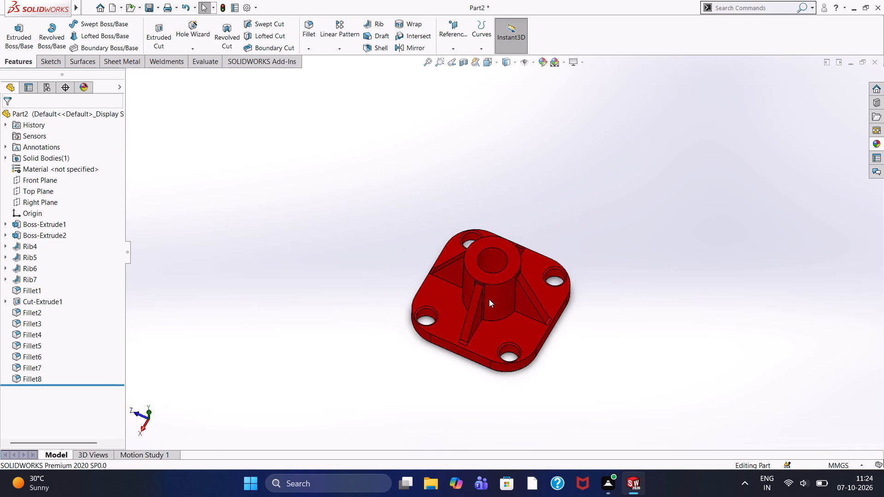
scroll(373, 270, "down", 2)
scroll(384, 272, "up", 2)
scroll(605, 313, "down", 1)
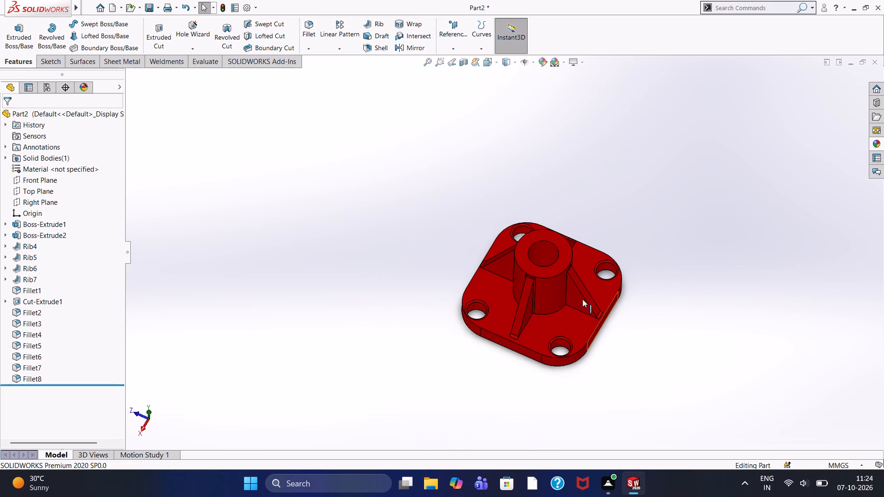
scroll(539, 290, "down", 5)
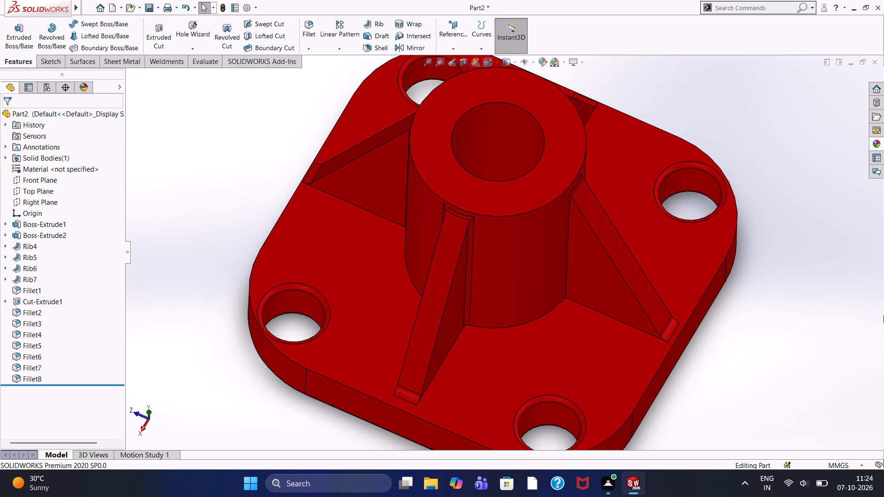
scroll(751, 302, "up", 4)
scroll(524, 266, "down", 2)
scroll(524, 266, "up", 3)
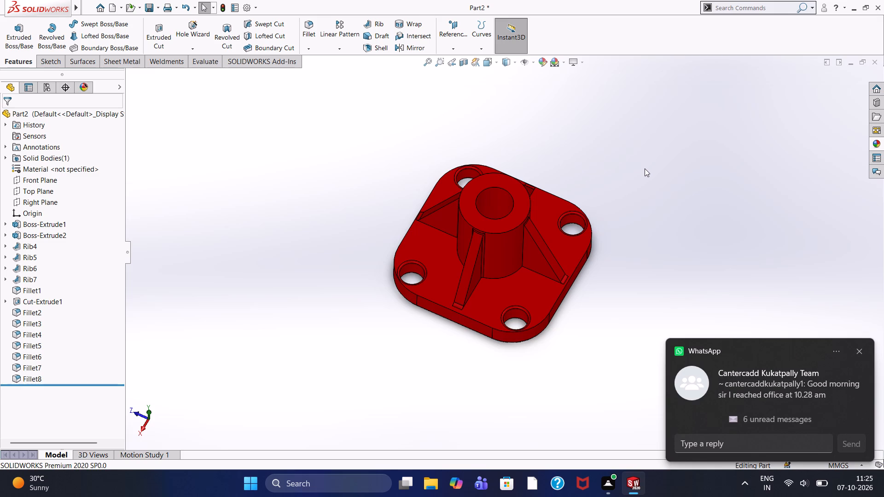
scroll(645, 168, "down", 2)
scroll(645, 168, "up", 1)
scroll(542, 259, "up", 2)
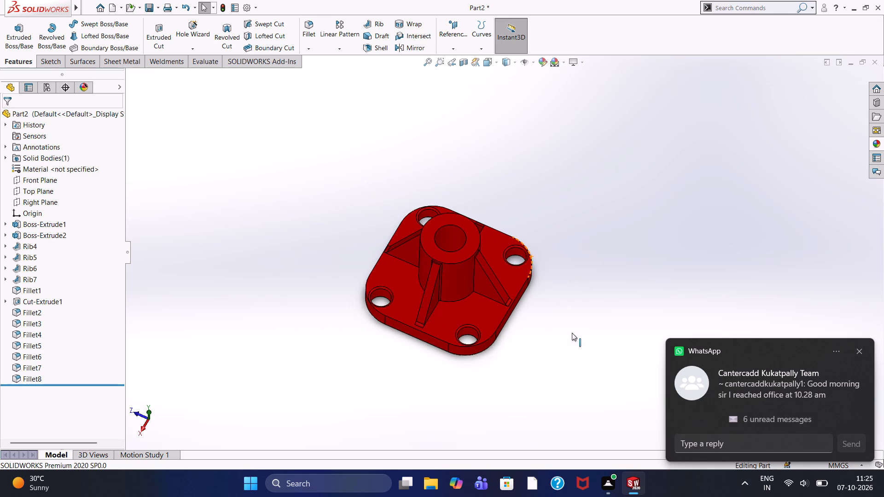
Dismiss the incoming WhatsApp message notification.
left_click(856, 348)
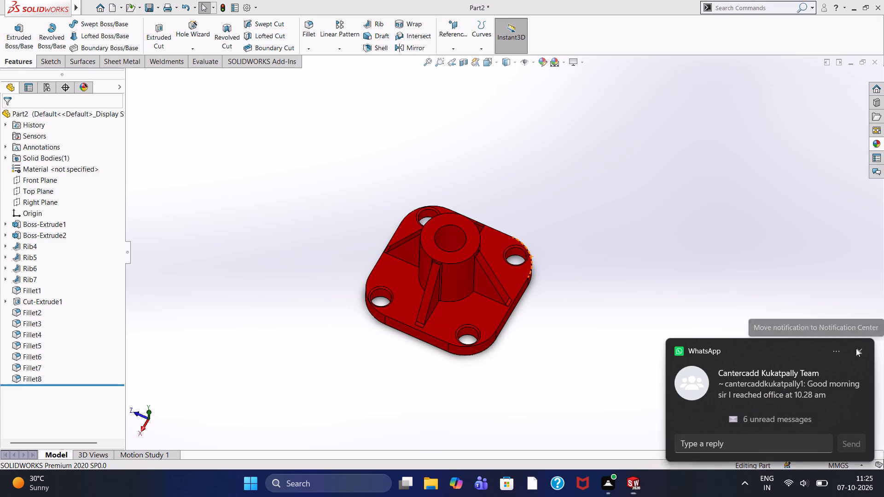
Inspect the whole part from an oblique side angle and a near-overhead angle, covering the ribs, boss bore and corner holes.
scroll(458, 329, "up", 1)
scroll(398, 305, "down", 3)
scroll(448, 320, "up", 2)
scroll(511, 312, "down", 2)
scroll(458, 327, "up", 1)
middle_click_drag(454, 327, 426, 325)
middle_click(442, 382)
middle_click(442, 382)
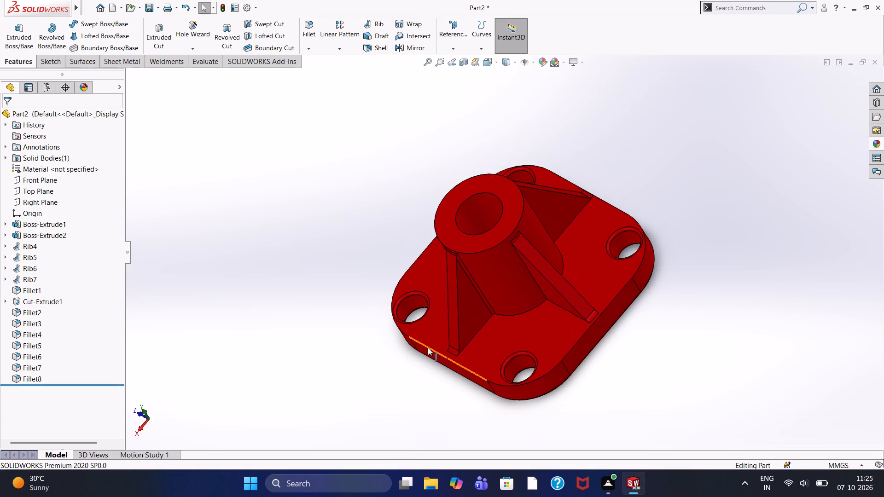
middle_click_drag(369, 202, 389, 243)
middle_click(388, 222)
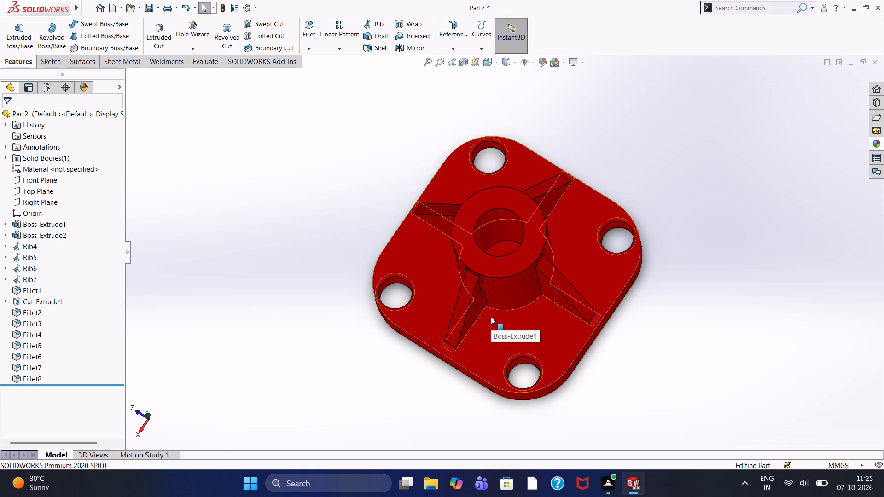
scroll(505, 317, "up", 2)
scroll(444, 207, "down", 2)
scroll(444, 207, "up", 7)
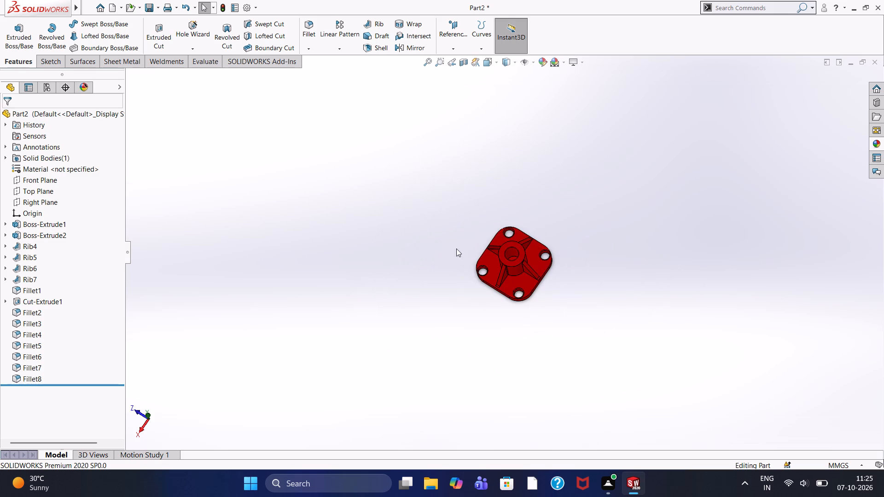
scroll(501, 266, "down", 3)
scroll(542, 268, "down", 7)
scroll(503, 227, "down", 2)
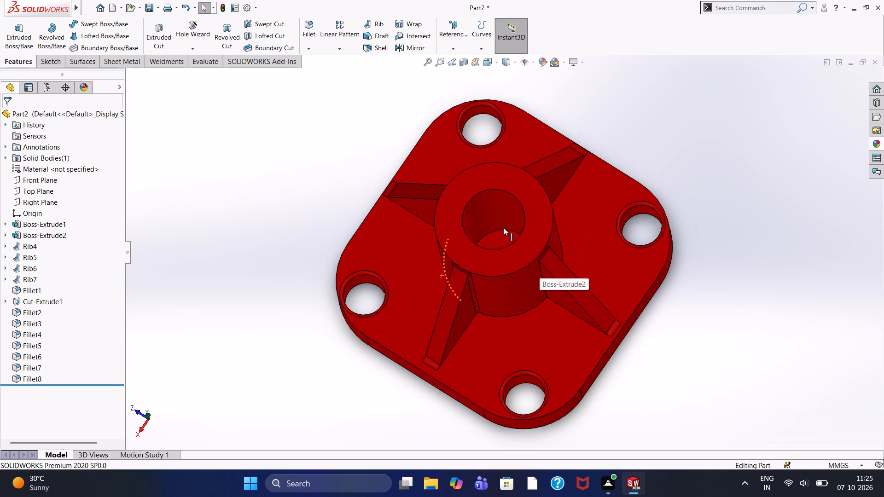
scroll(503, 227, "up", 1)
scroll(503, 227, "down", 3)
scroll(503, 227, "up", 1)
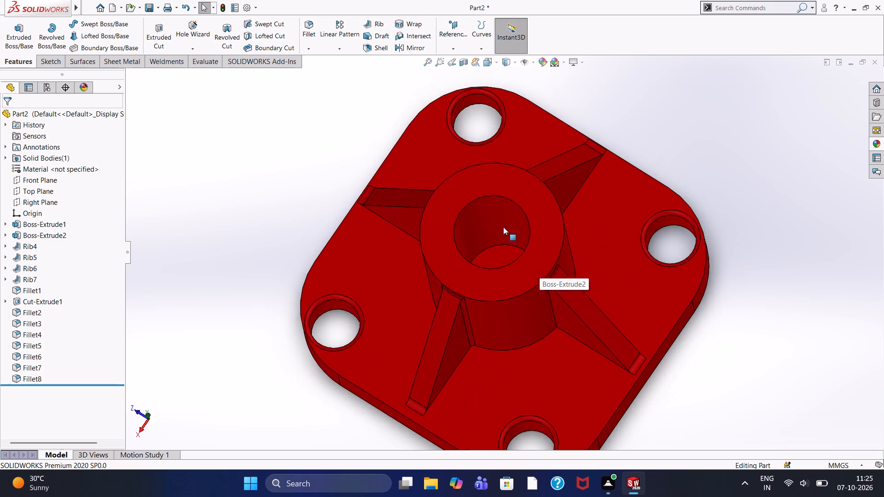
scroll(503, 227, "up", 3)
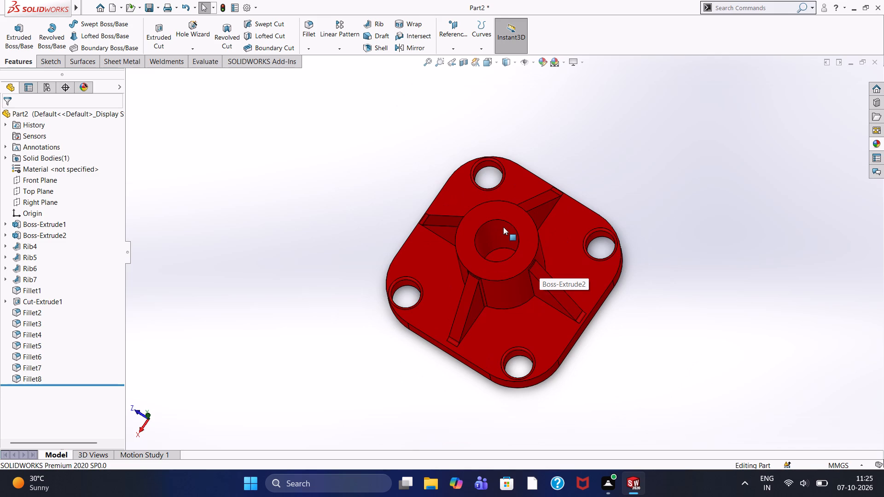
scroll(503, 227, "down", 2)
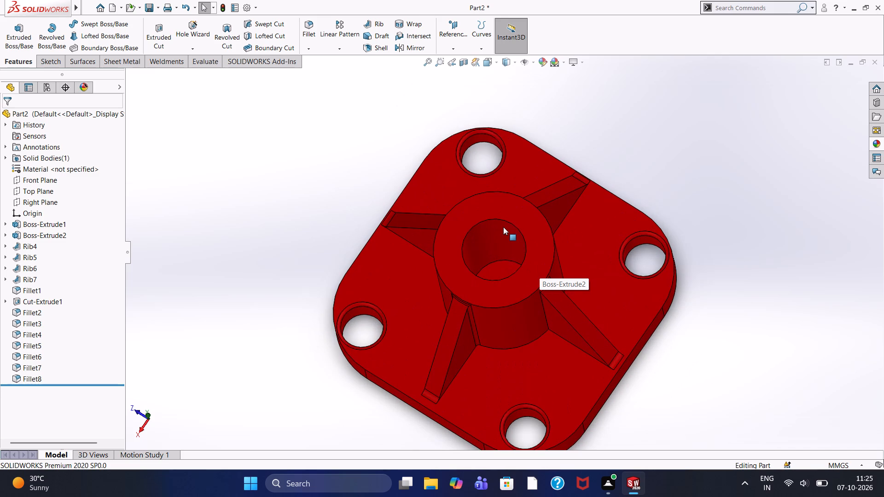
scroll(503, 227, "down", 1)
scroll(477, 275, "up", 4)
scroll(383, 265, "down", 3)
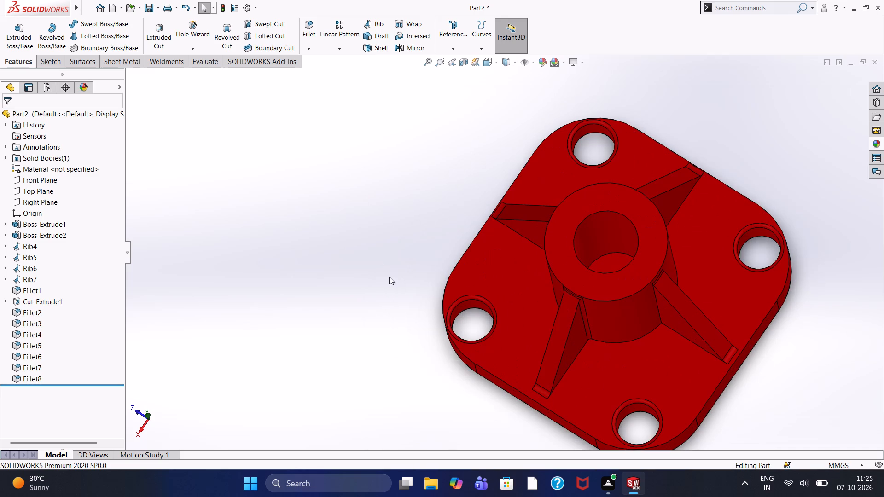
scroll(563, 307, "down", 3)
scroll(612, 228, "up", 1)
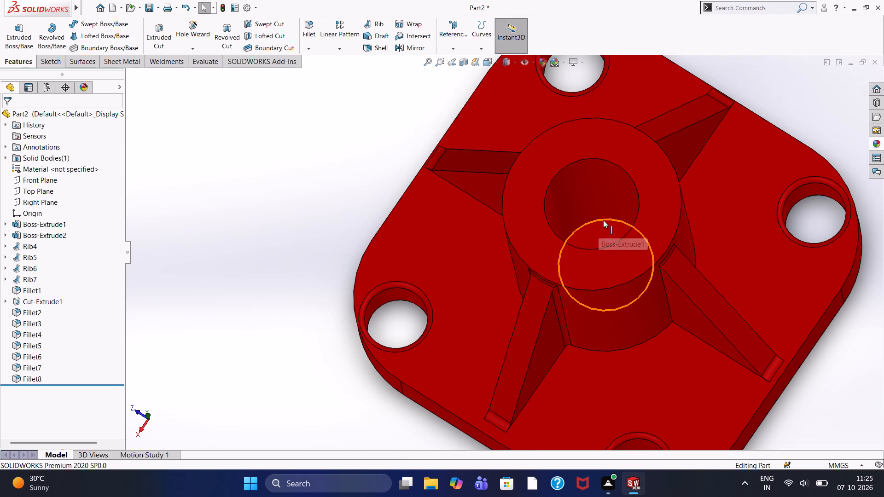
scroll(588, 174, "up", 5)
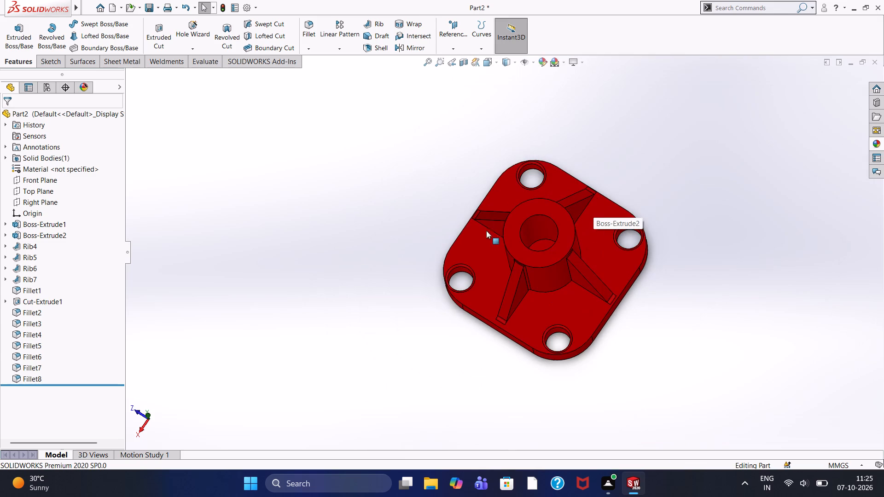
Examine the ribs, boss bore and rib-to-boss joints from above, at overall and close range.
scroll(494, 245, "up", 1)
scroll(470, 210, "up", 2)
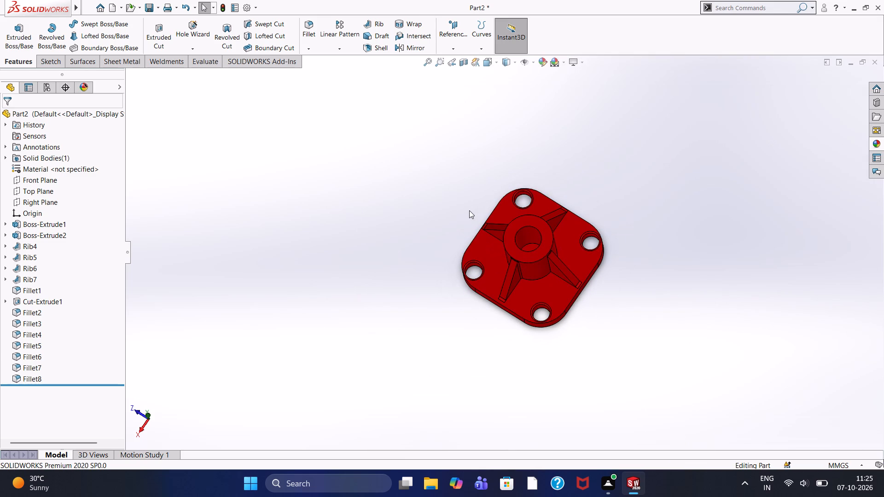
scroll(556, 280, "down", 3)
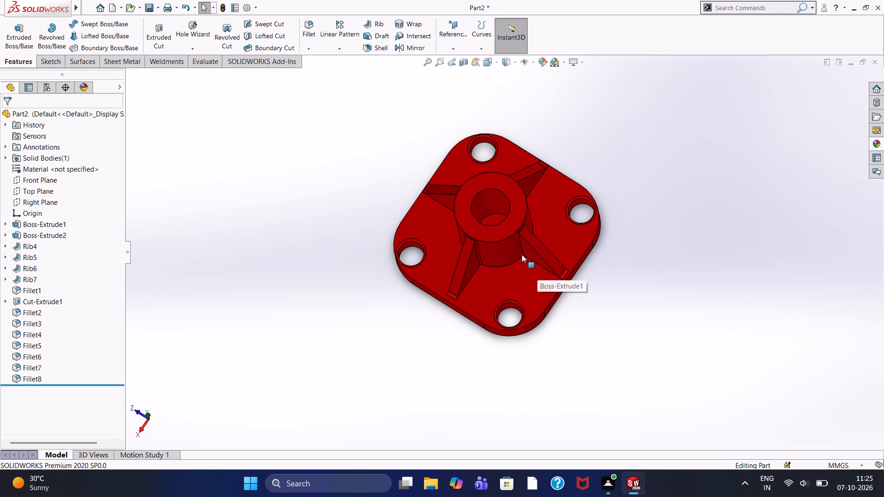
scroll(484, 231, "down", 4)
scroll(483, 231, "up", 2)
scroll(483, 231, "down", 3)
scroll(483, 231, "up", 3)
scroll(444, 254, "down", 3)
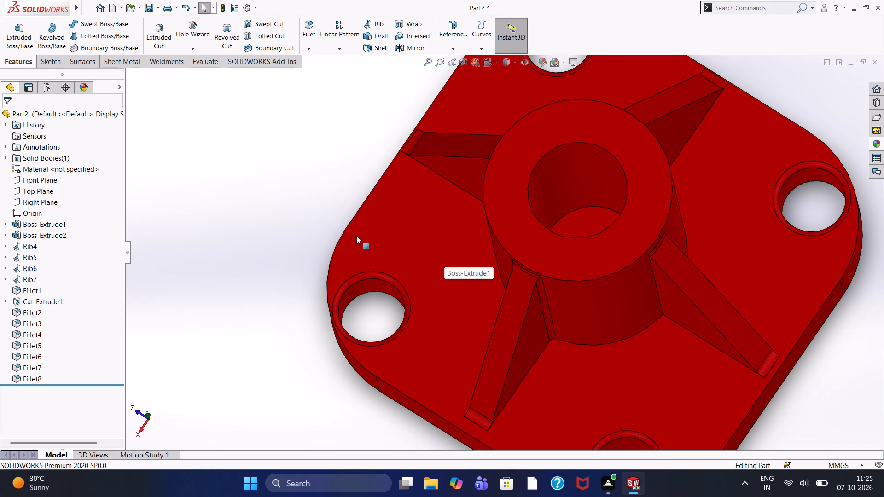
middle_click(336, 219)
middle_click_drag(338, 220, 346, 224)
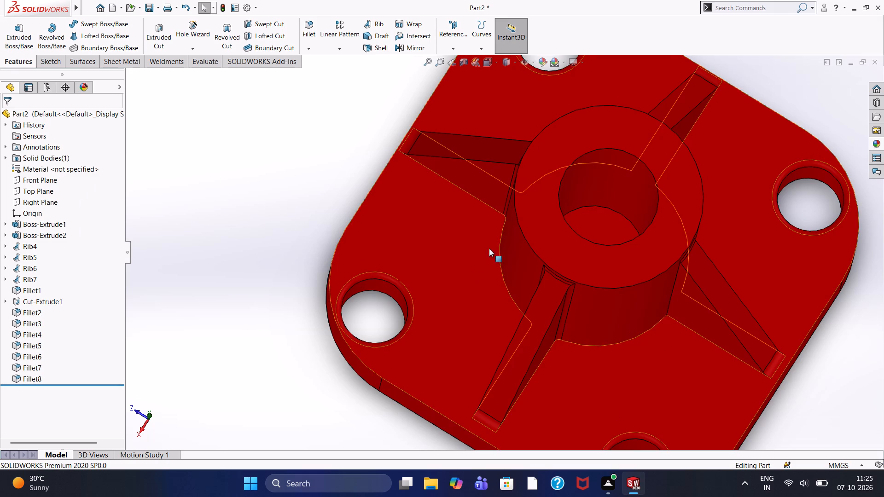
Fillet the two long edges where both sides of one rib meet the boss, with a 1 mm symmetric radius.
left_click(310, 29)
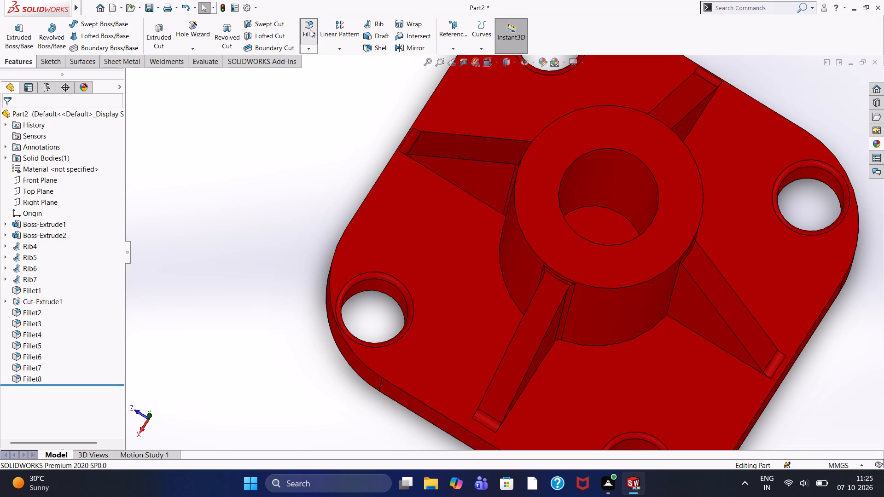
left_click(674, 293)
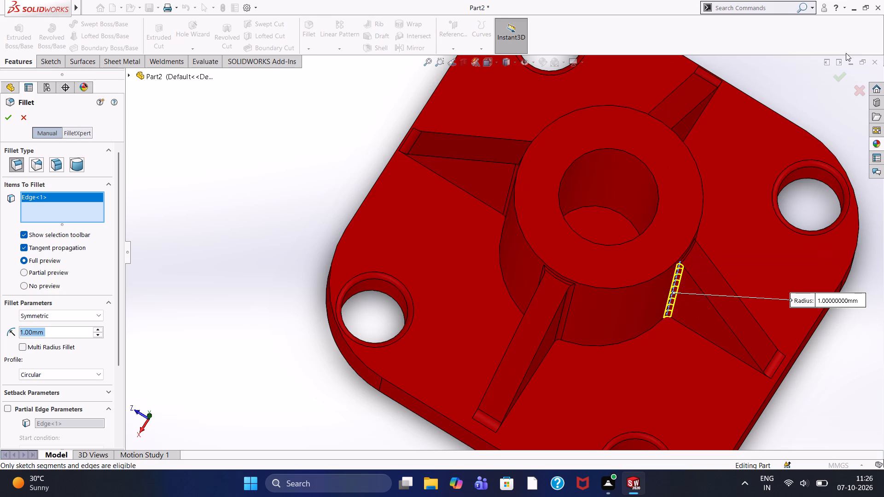
middle_click_drag(837, 119, 797, 161)
middle_click(793, 161)
middle_click_drag(790, 164, 771, 179)
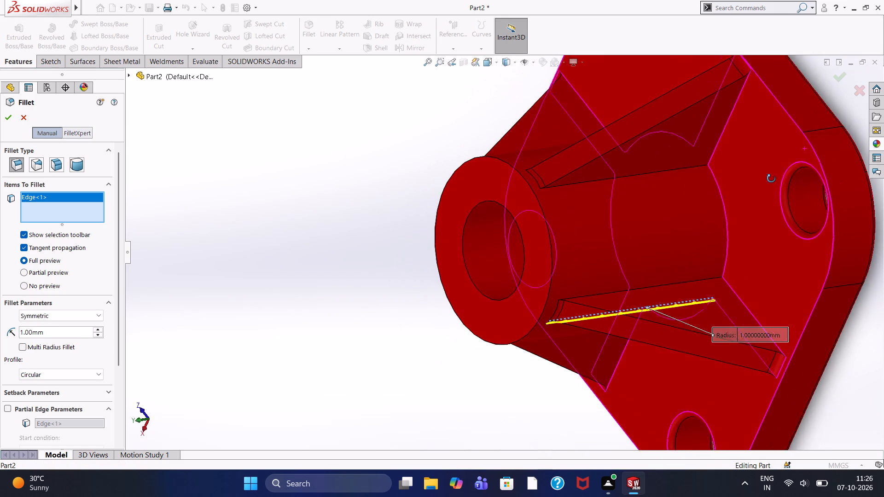
middle_click_drag(771, 179, 768, 183)
middle_click(768, 183)
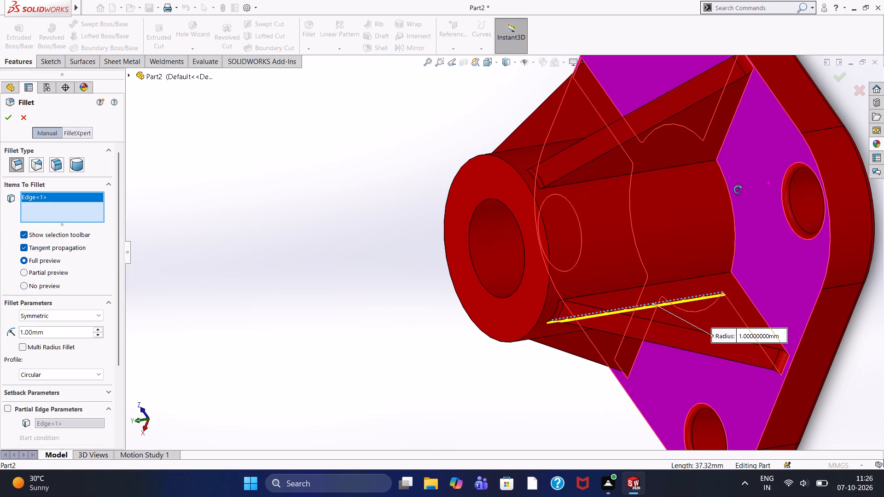
middle_click_drag(309, 226, 469, 85)
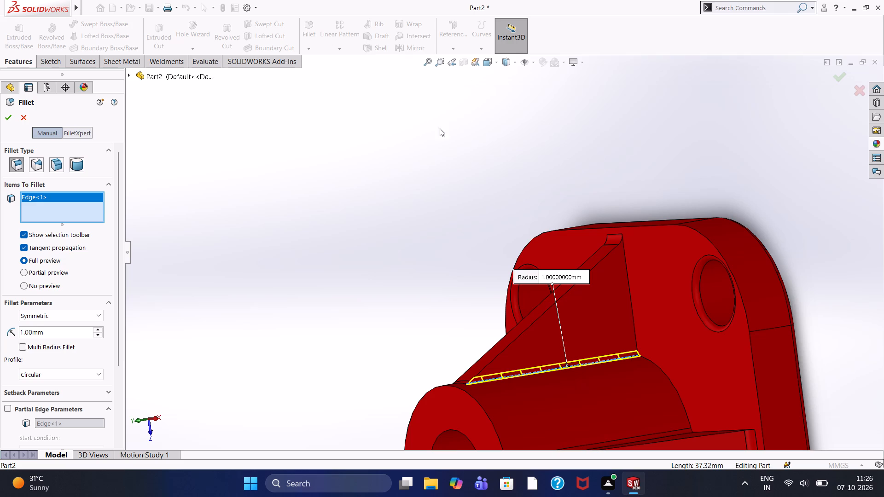
scroll(452, 140, "down", 1)
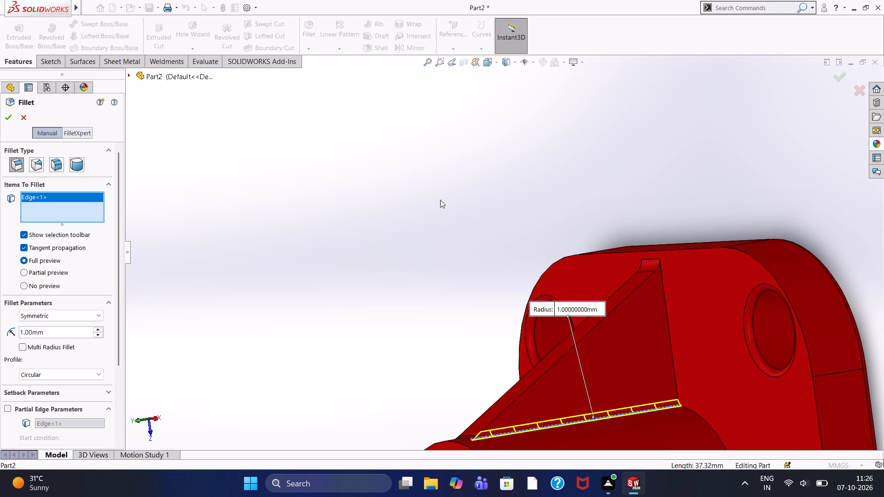
middle_click_drag(440, 200, 600, 163)
middle_click(600, 163)
middle_click_drag(562, 165, 529, 168)
middle_click(529, 168)
middle_click(529, 168)
middle_click(529, 168)
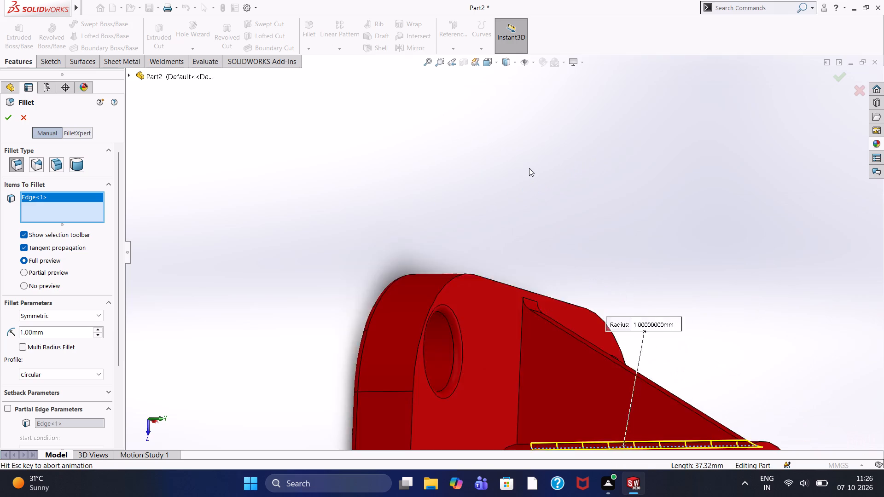
middle_click(529, 168)
middle_click_drag(653, 193, 536, 156)
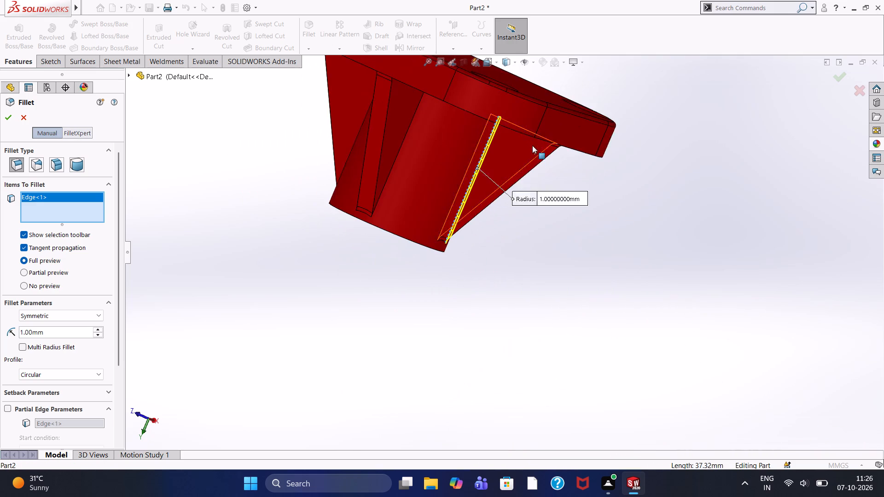
middle_click(533, 148)
middle_click(532, 145)
middle_click_drag(407, 311, 409, 230)
middle_click_drag(437, 160, 442, 146)
middle_click_drag(442, 144, 431, 64)
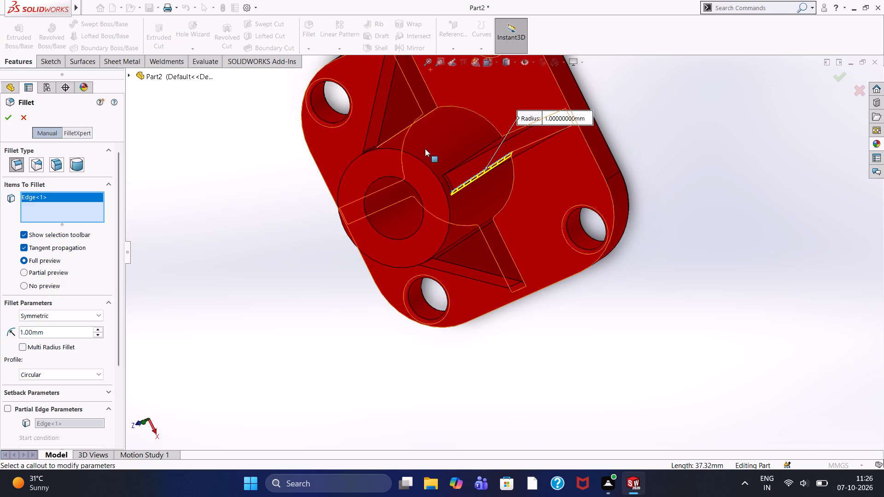
middle_click(307, 266)
middle_click_drag(304, 254, 309, 228)
middle_click_drag(313, 220, 380, 213)
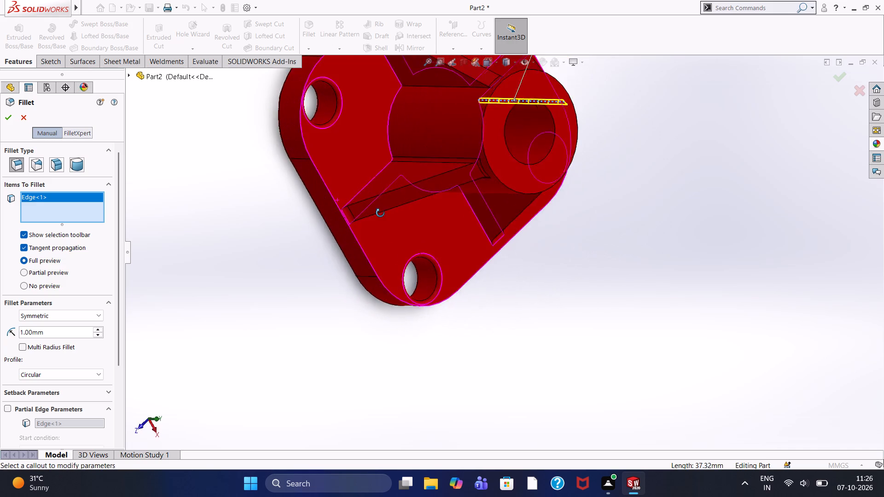
middle_click_drag(380, 213, 356, 311)
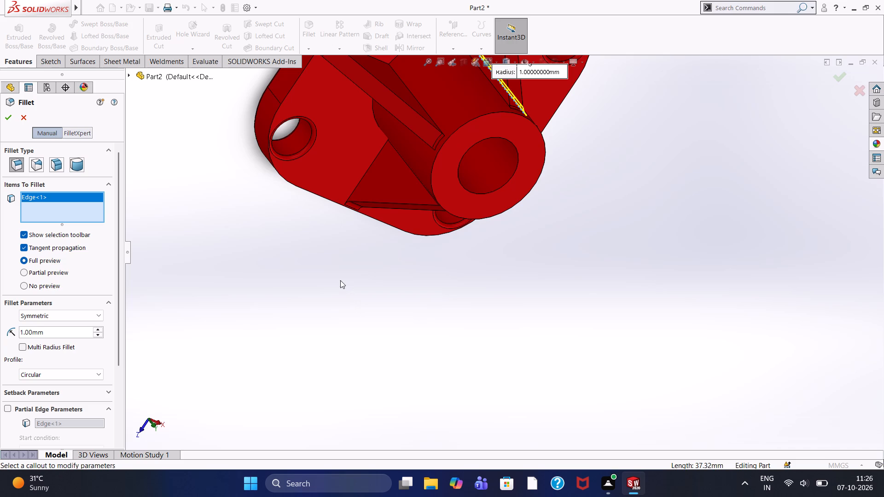
scroll(416, 146, "up", 2)
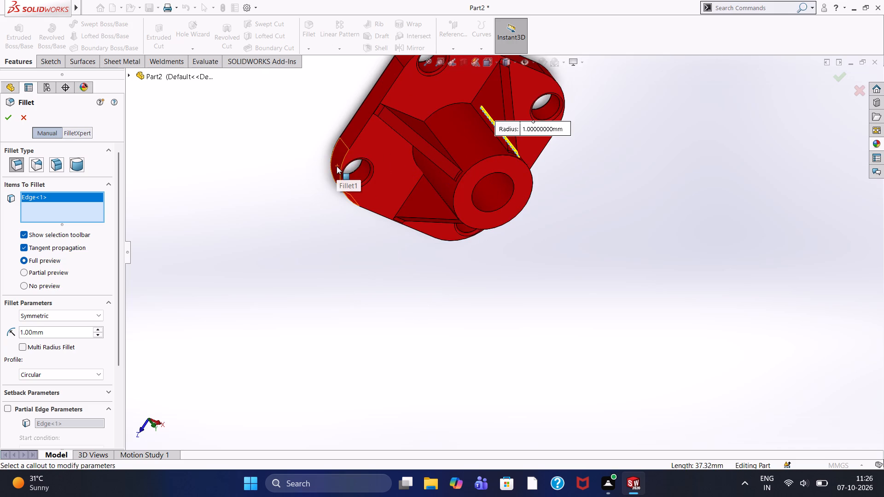
scroll(337, 166, "up", 1)
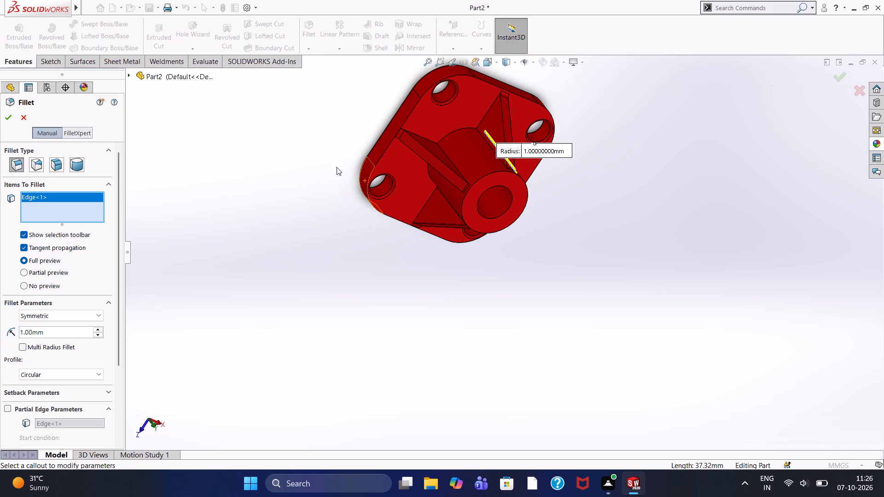
scroll(340, 164, "down", 1)
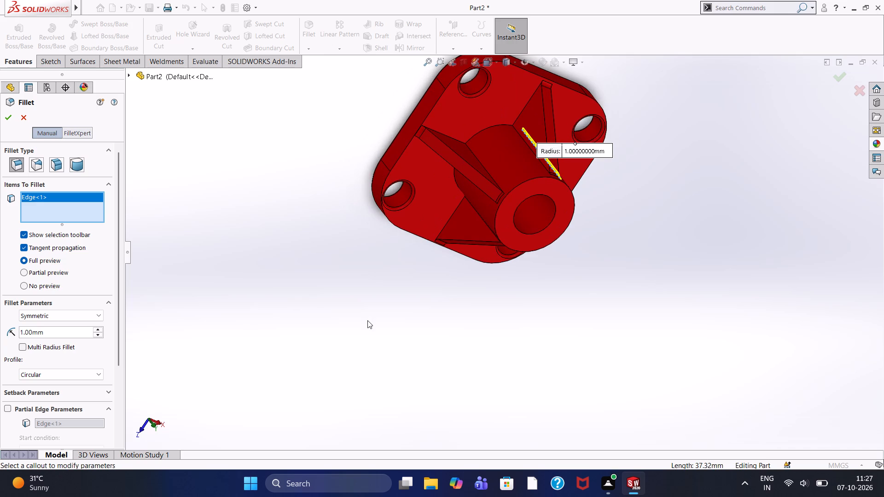
middle_click_drag(359, 280, 330, 85)
scroll(584, 202, "down", 2)
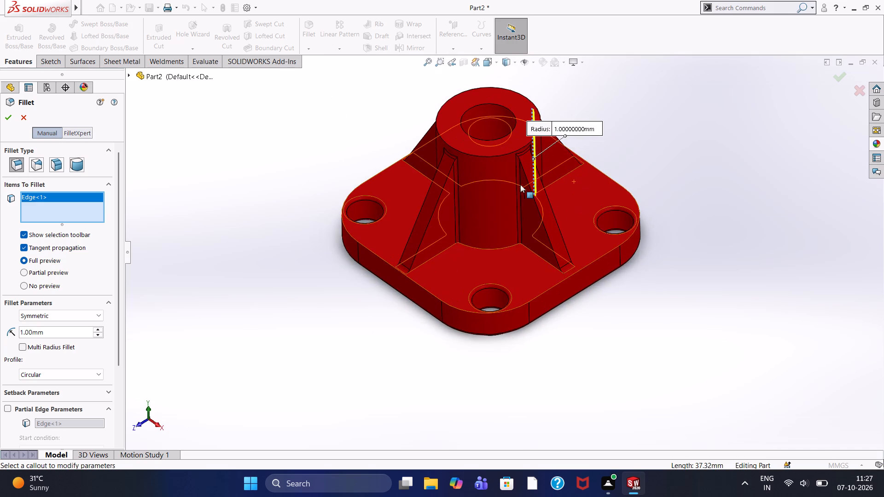
scroll(508, 166, "down", 8)
scroll(560, 163, "up", 4)
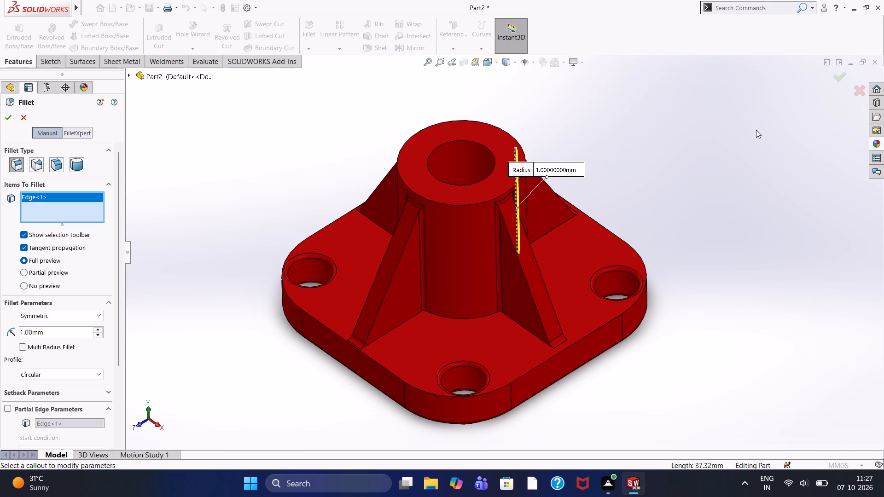
middle_click_drag(680, 155, 651, 191)
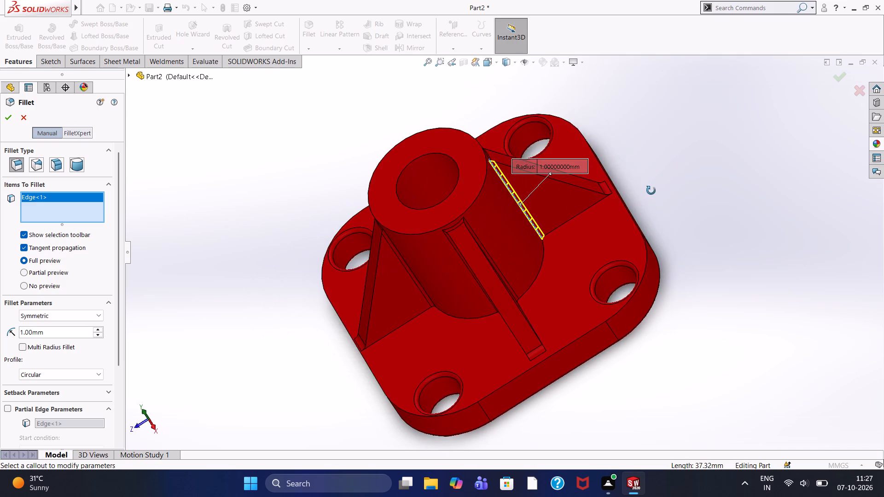
middle_click_drag(651, 191, 583, 310)
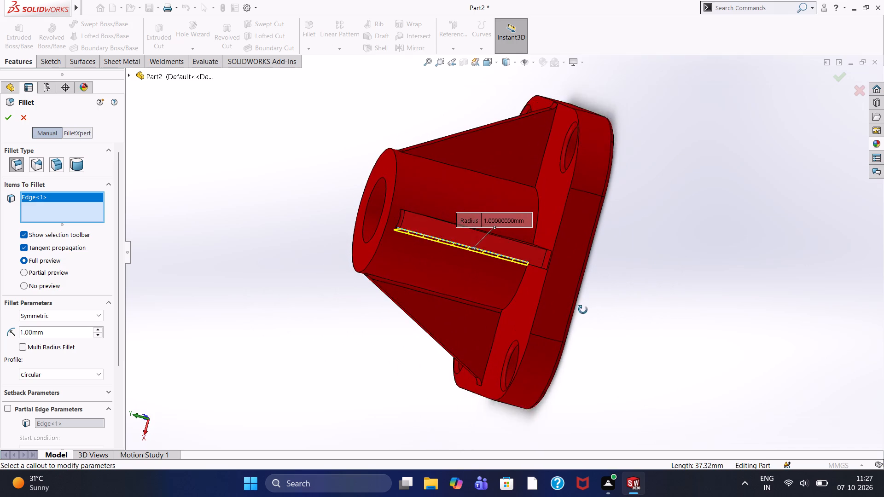
middle_click_drag(583, 310, 584, 317)
scroll(584, 316, "up", 1)
middle_click_drag(677, 242, 658, 288)
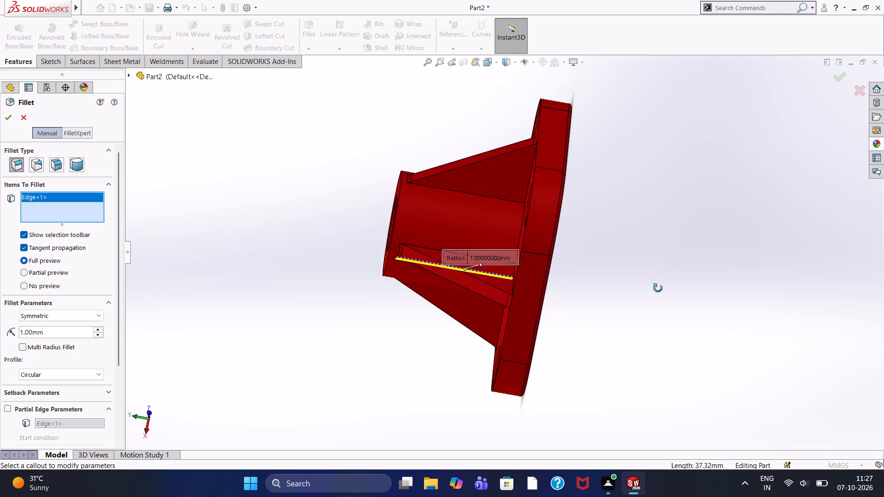
middle_click_drag(658, 288, 698, 394)
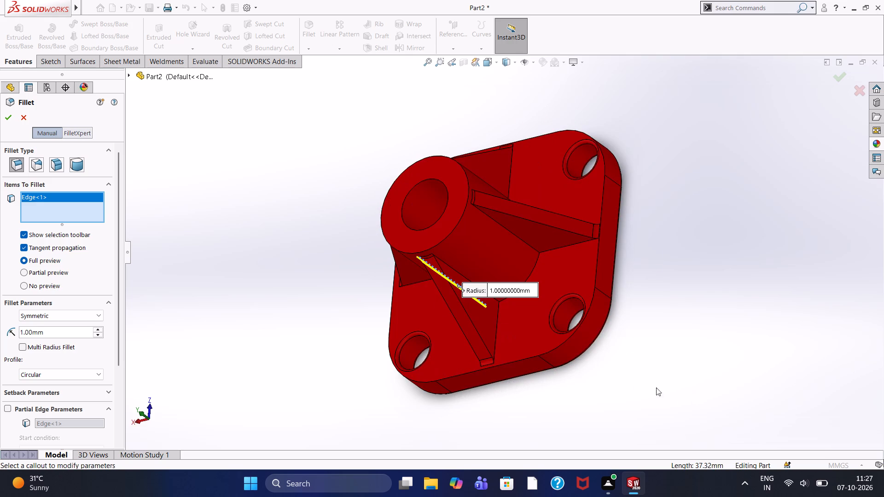
scroll(286, 208, "up", 1)
scroll(290, 210, "down", 1)
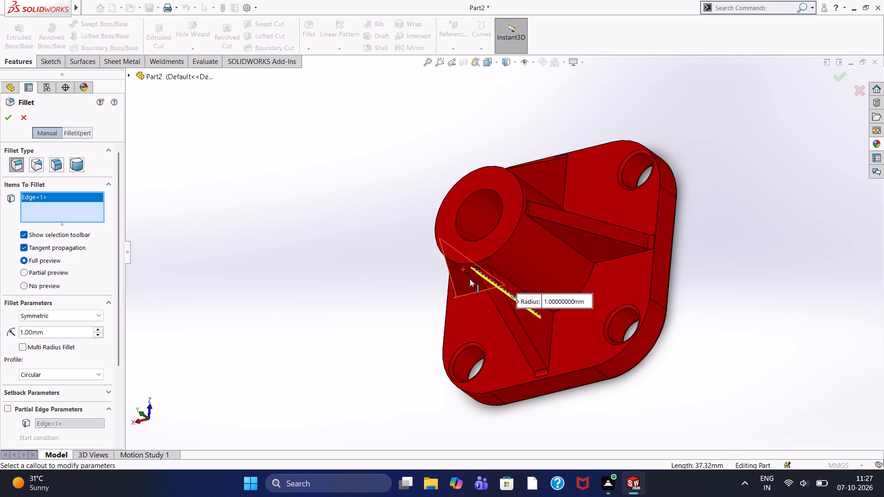
left_click(504, 277)
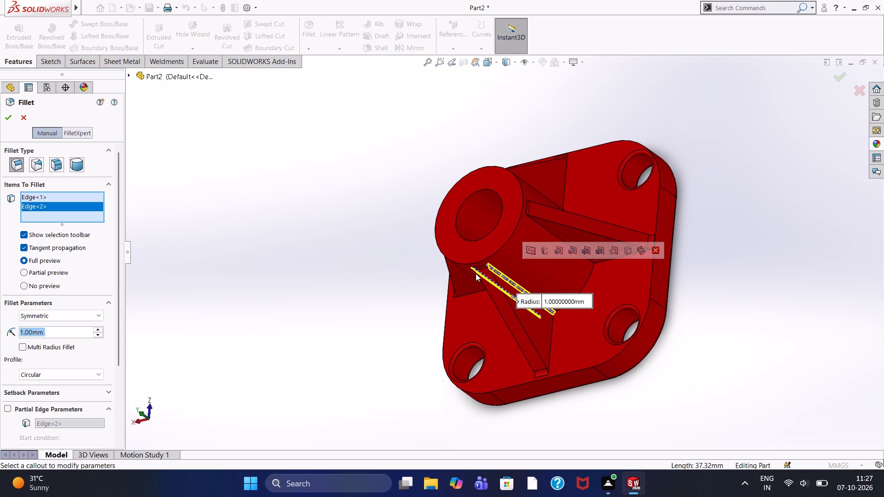
left_click(11, 122)
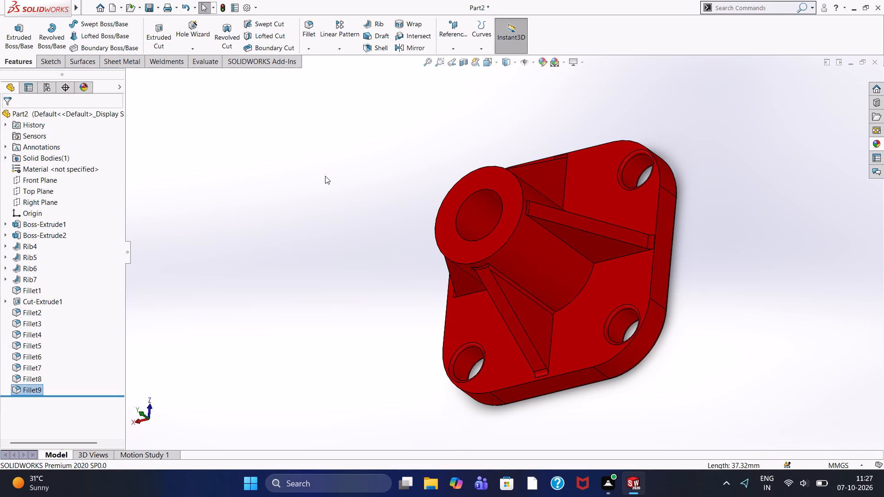
Inspect the filleted rib-to-boss edges and the remaining ribs from several side and overhead angles.
middle_click_drag(265, 171, 363, 119)
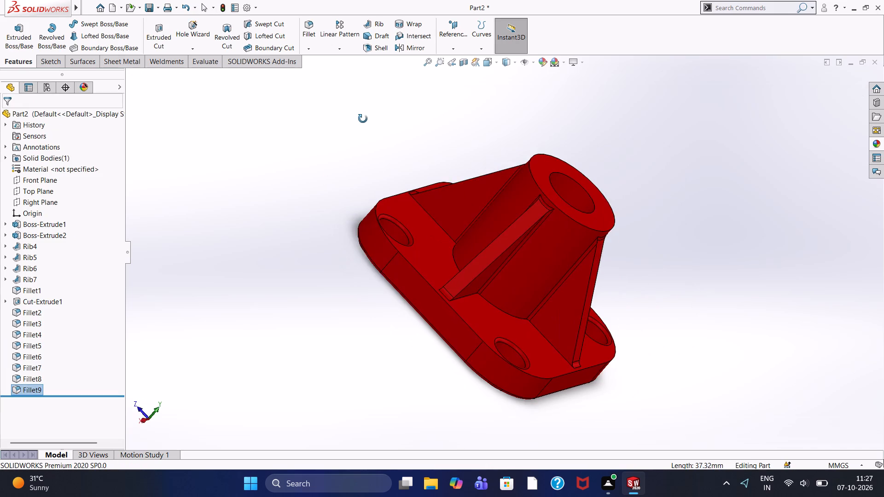
middle_click_drag(363, 119, 318, 111)
middle_click_drag(378, 168, 326, 289)
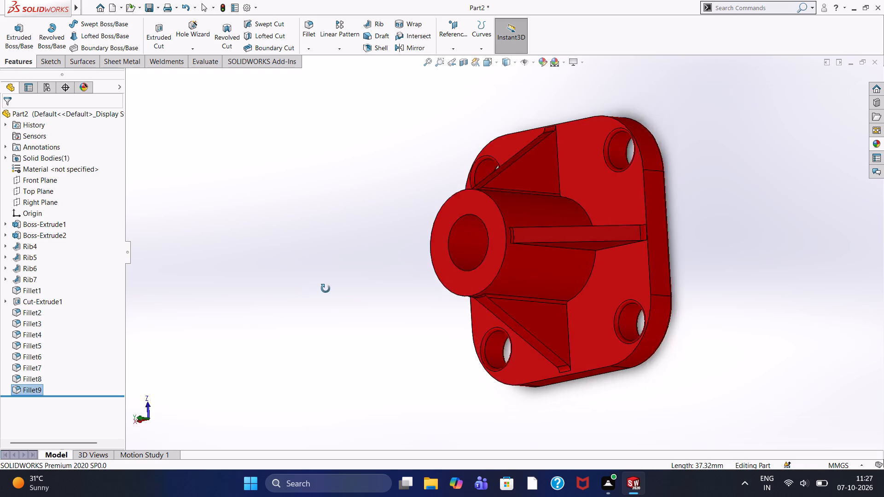
middle_click_drag(326, 289, 373, 255)
scroll(531, 249, "down", 1)
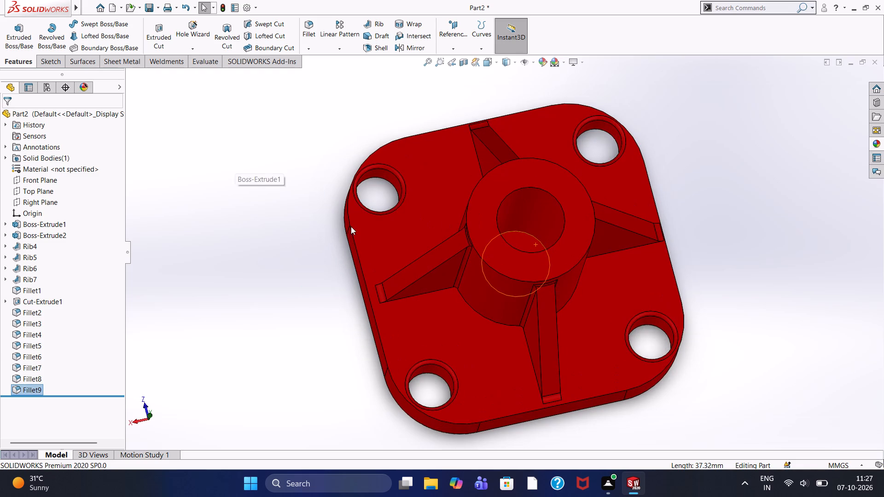
scroll(441, 225, "up", 4)
scroll(606, 265, "up", 1)
scroll(606, 265, "down", 1)
middle_click(551, 348)
middle_click_drag(494, 356, 447, 353)
middle_click_drag(445, 353, 436, 352)
scroll(546, 266, "down", 3)
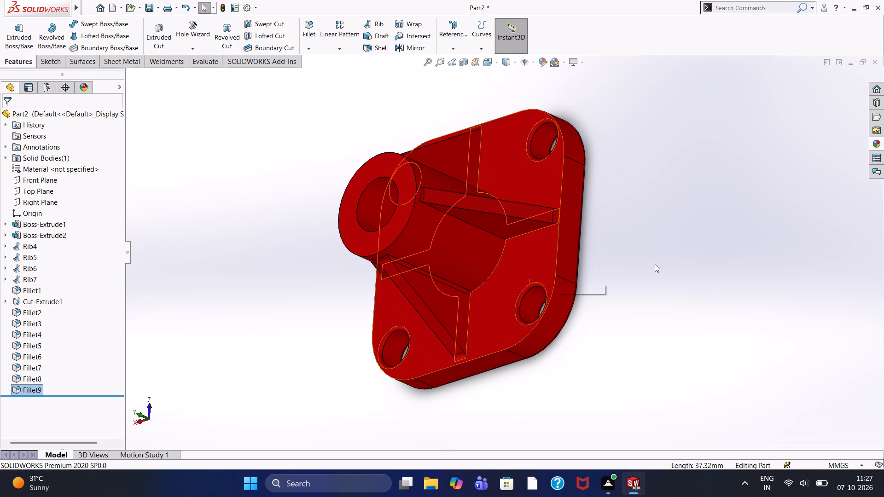
Inspect the ribs from the side, the base's underside with its corner holes, and the part's side profile.
middle_click_drag(586, 305, 575, 290)
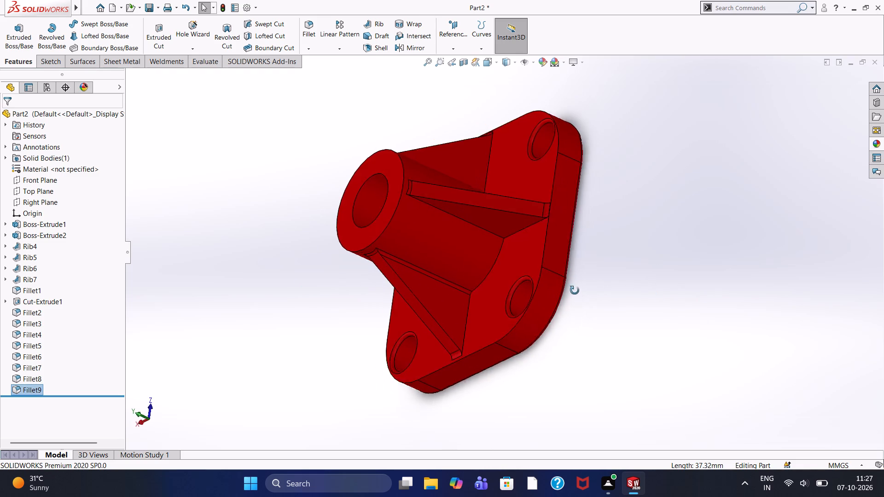
middle_click_drag(575, 290, 569, 282)
middle_click_drag(567, 282, 534, 261)
middle_click_drag(529, 266, 473, 292)
middle_click_drag(472, 292, 457, 297)
middle_click(457, 297)
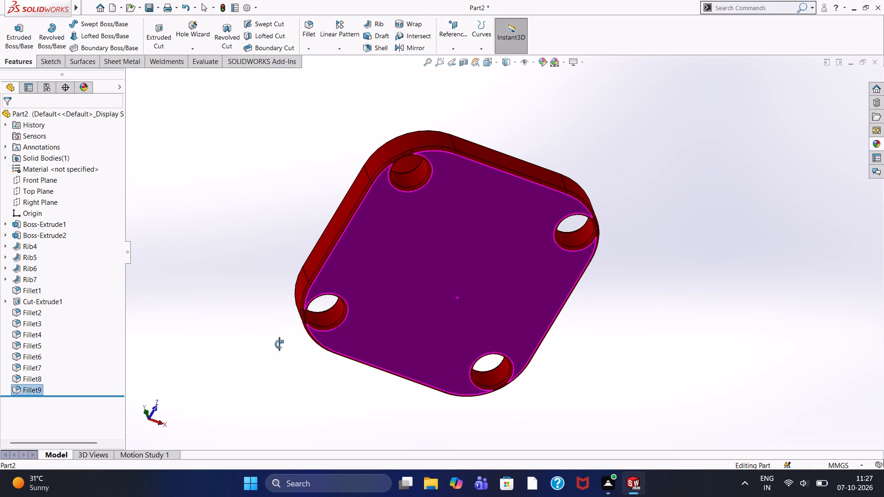
middle_click_drag(292, 195, 279, 259)
middle_click(281, 265)
middle_click(281, 265)
middle_click(281, 266)
scroll(314, 145, "down", 2)
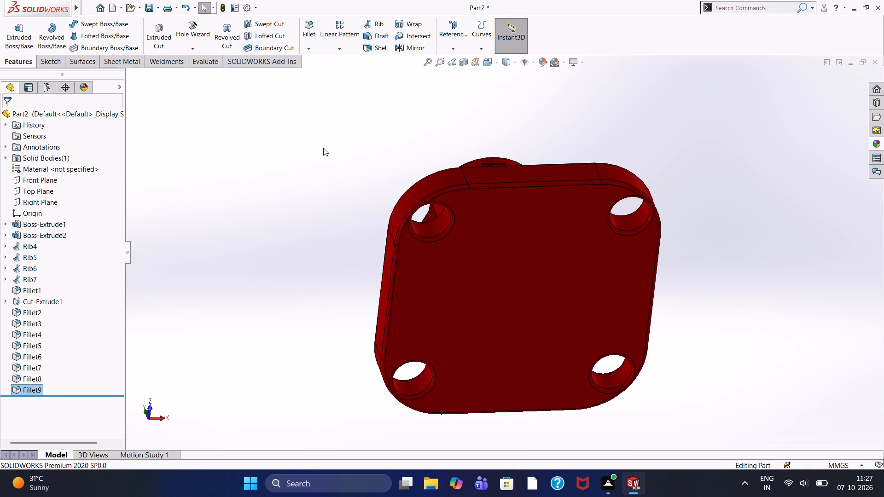
middle_click_drag(363, 178, 400, 289)
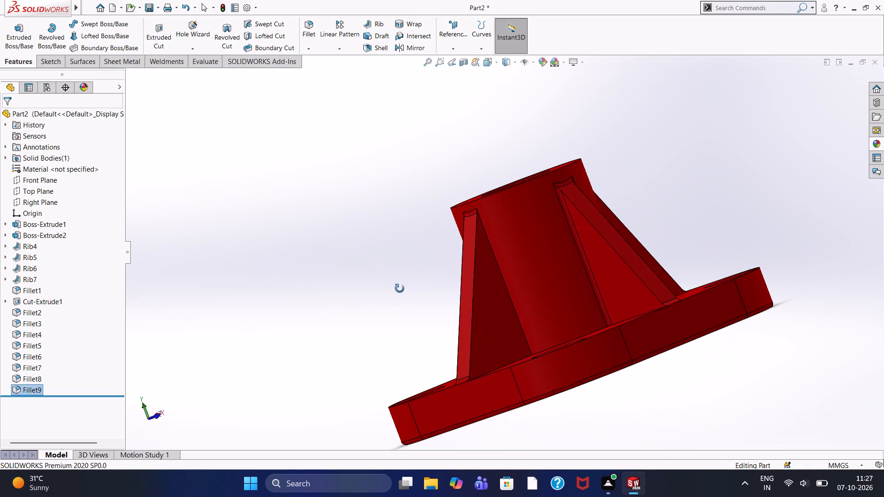
Fillet the two long edges where both sides of the remaining unfilleted rib meet the boss, with a 1 mm symmetric radius.
middle_click_drag(400, 289, 471, 272)
scroll(469, 273, "up", 1)
scroll(469, 273, "down", 1)
scroll(469, 273, "up", 1)
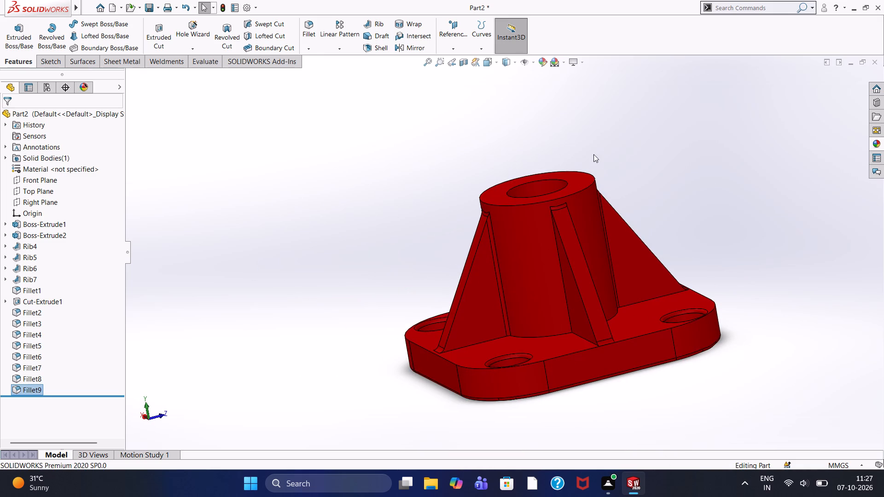
scroll(570, 116, "down", 1)
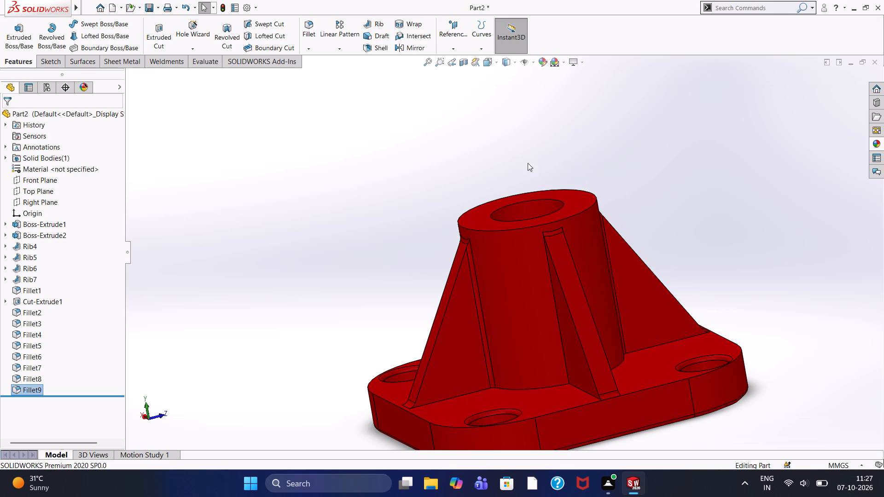
left_click(314, 28)
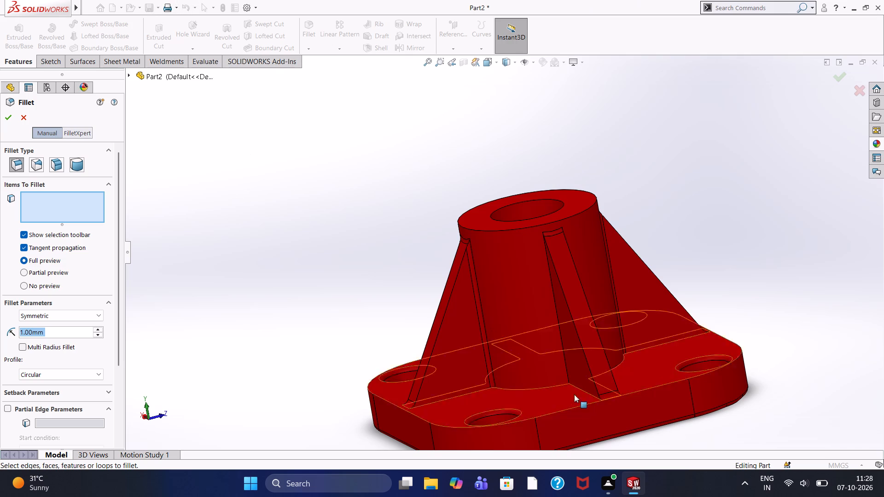
left_click(559, 337)
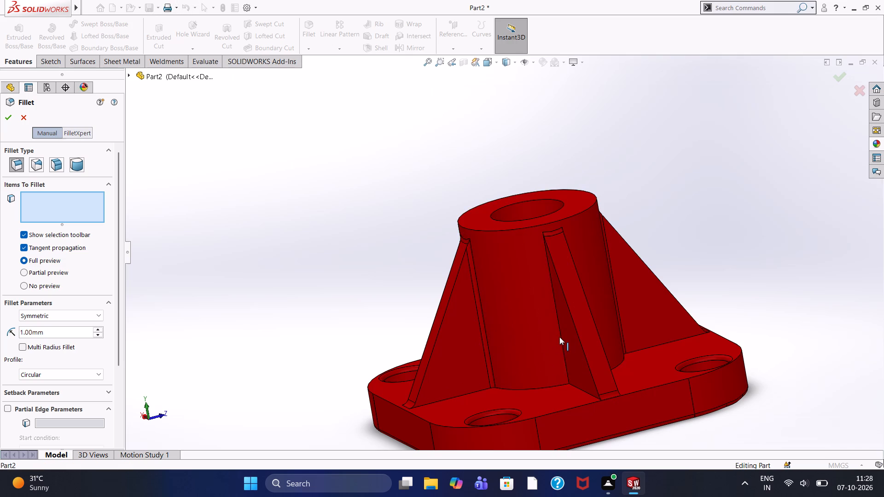
middle_click_drag(425, 220, 357, 247)
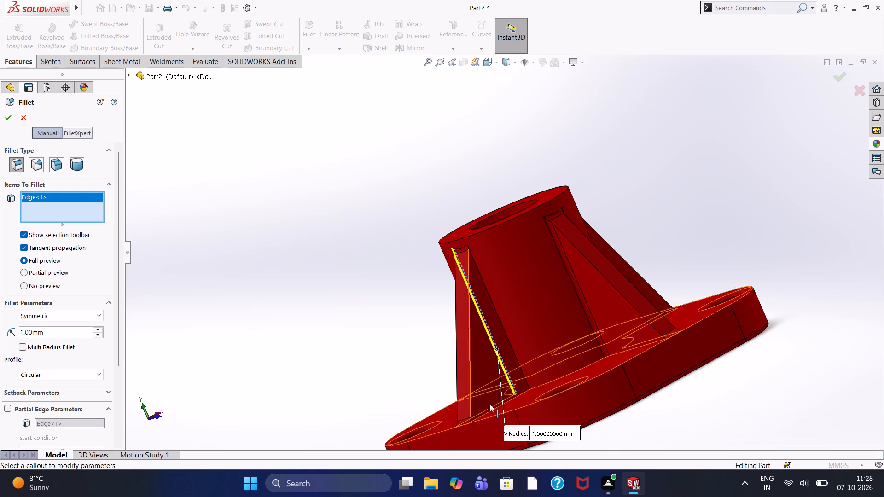
left_click(509, 342)
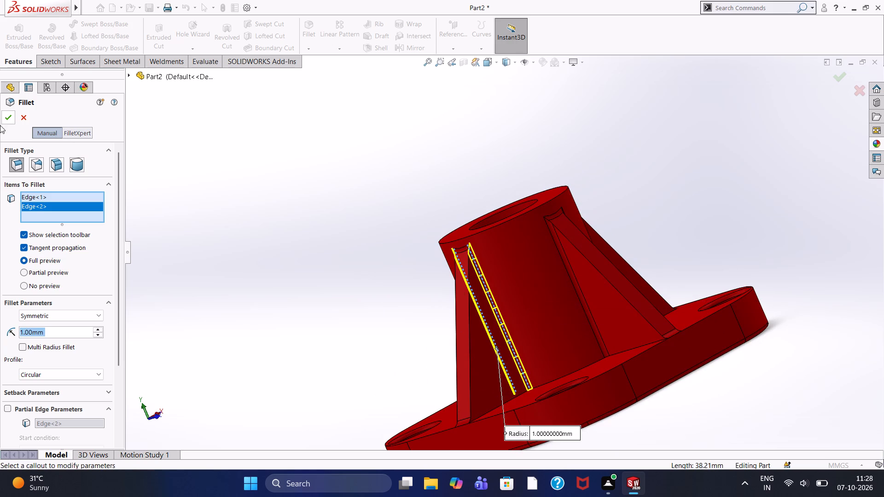
left_click(12, 113)
left_click(295, 176)
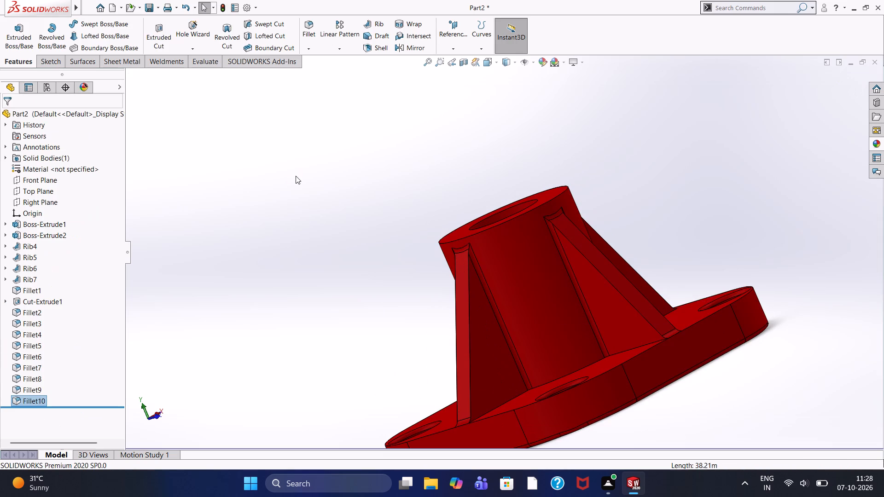
Examine the finished part from the side and from above, checking the ribs, boss bore and corner holes.
middle_click_drag(296, 176, 339, 197)
scroll(340, 204, "up", 2)
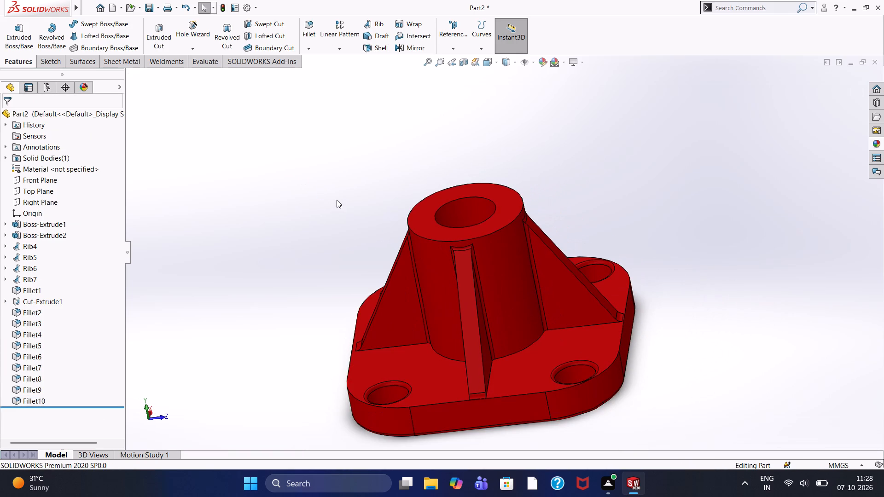
scroll(337, 200, "up", 1)
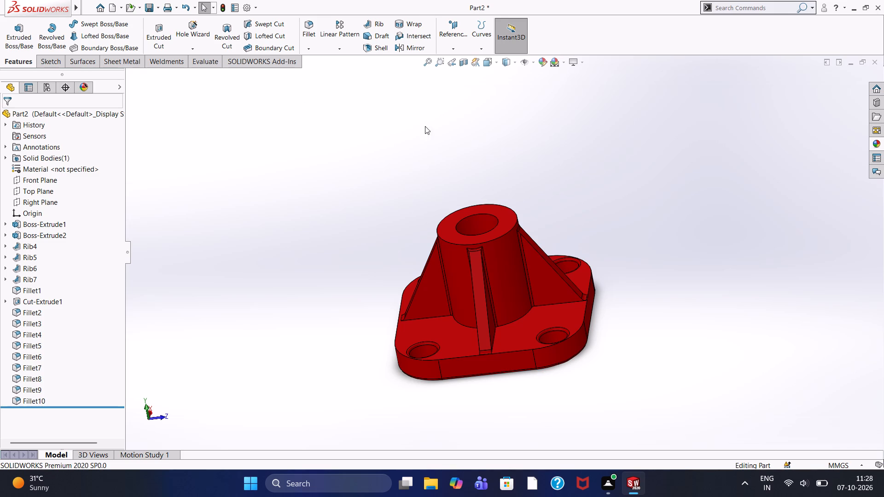
scroll(354, 170, "up", 2)
scroll(354, 170, "down", 2)
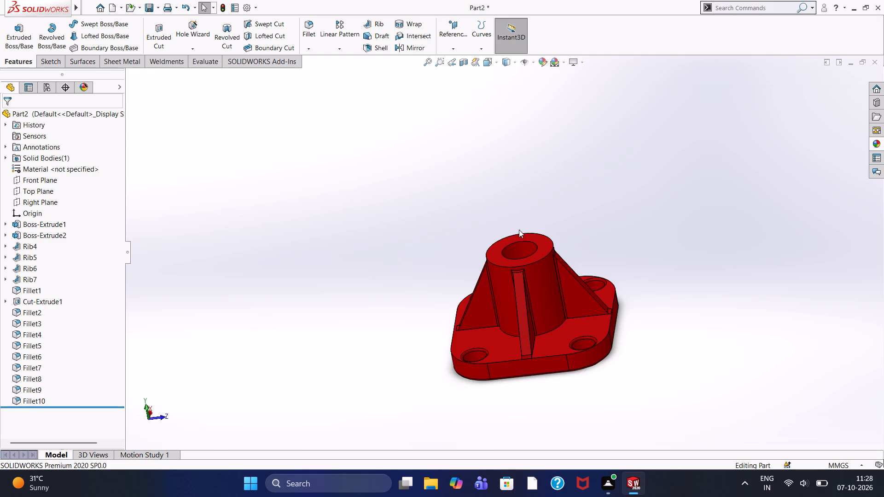
scroll(519, 230, "up", 7)
scroll(413, 246, "down", 1)
middle_click_drag(416, 247, 455, 298)
scroll(464, 345, "up", 1)
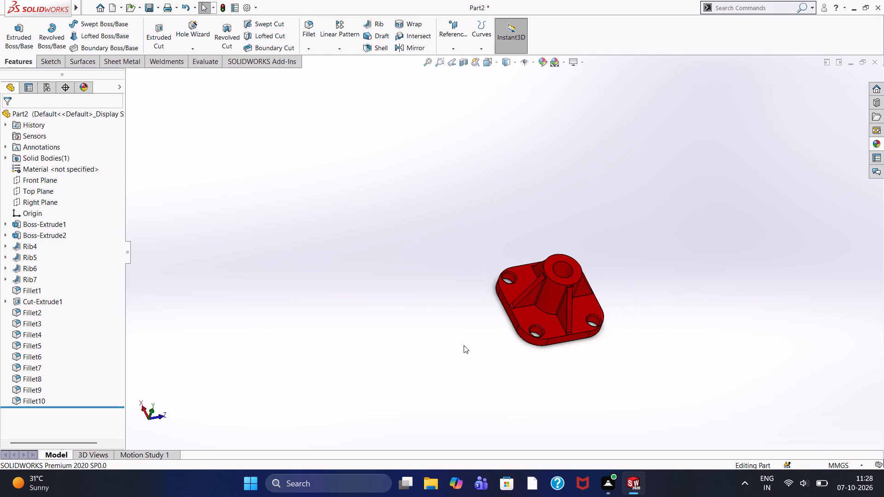
scroll(692, 281, "up", 2)
scroll(520, 296, "down", 6)
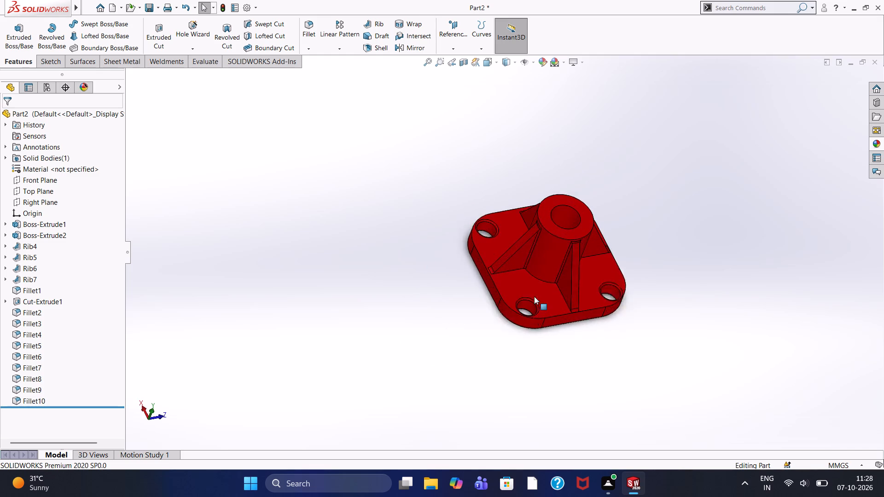
scroll(634, 291, "up", 3)
scroll(612, 248, "down", 4)
scroll(612, 248, "up", 2)
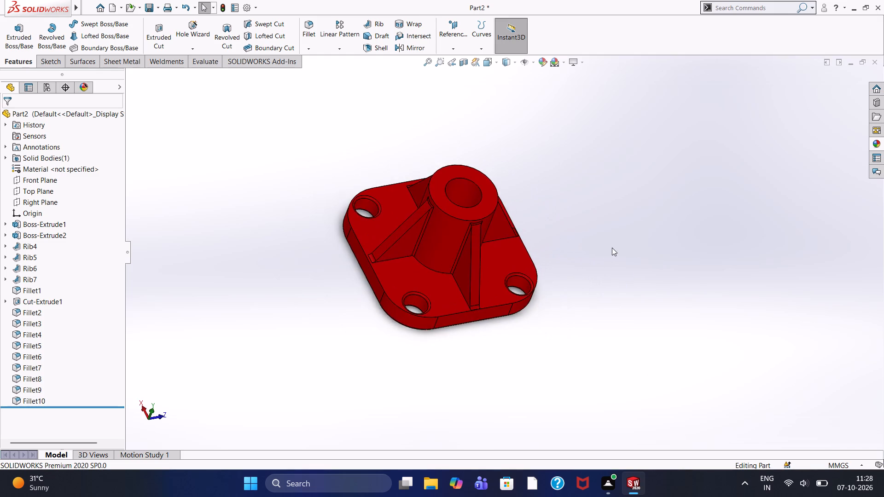
scroll(612, 248, "up", 2)
scroll(451, 289, "down", 4)
scroll(512, 209, "up", 2)
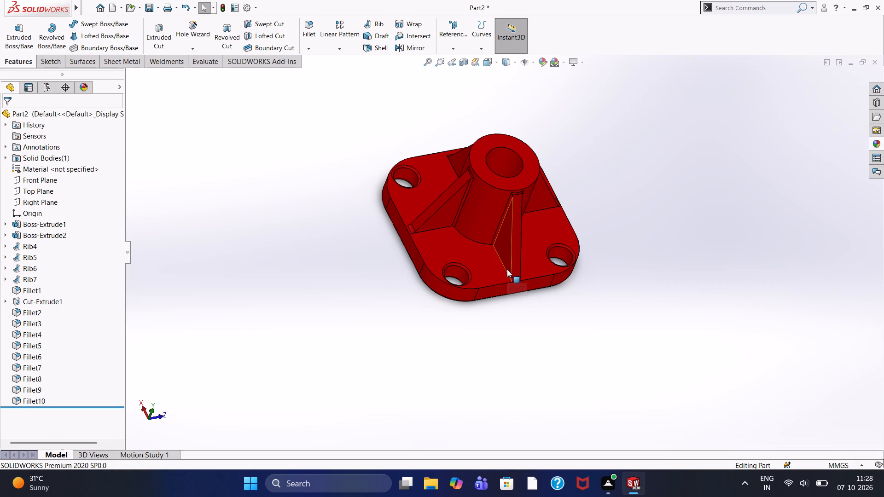
Save the part to the Desktop as Ribbed Flanged Boss in SLDPRT format.
key("ctrl+s")
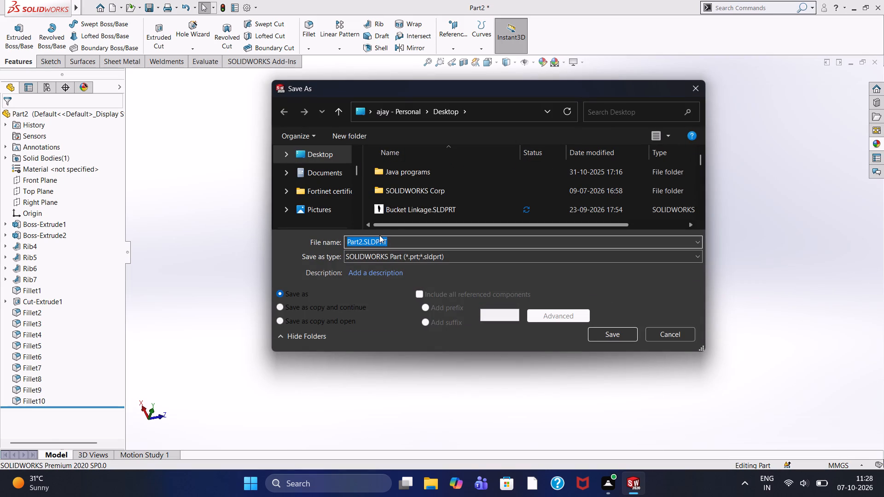
left_click_drag(362, 239, 211, 245)
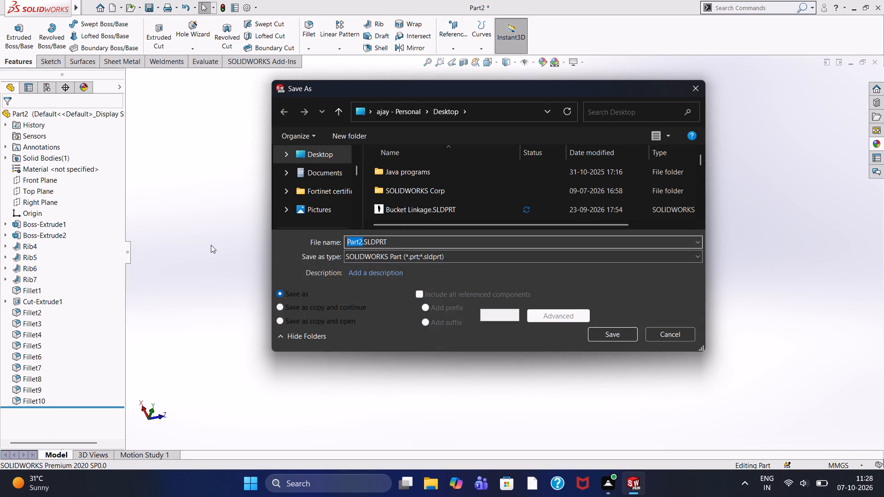
key("BackSpace")
key("ctrl+v")
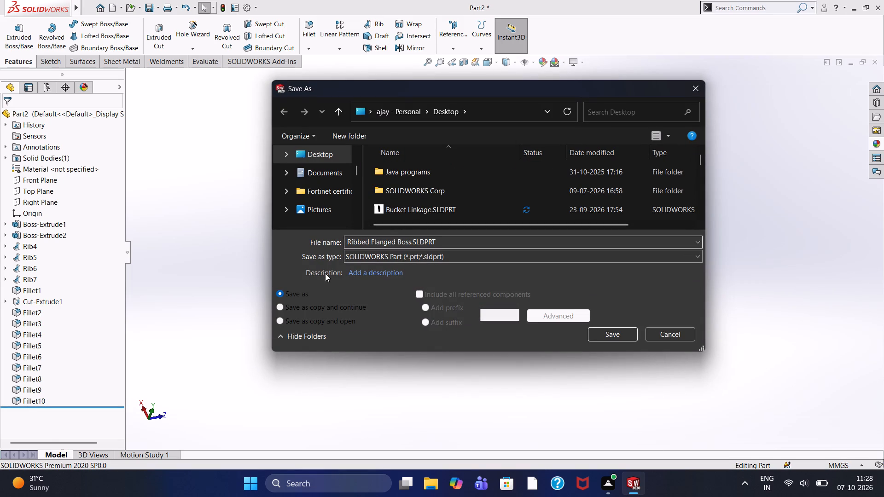
left_click(616, 334)
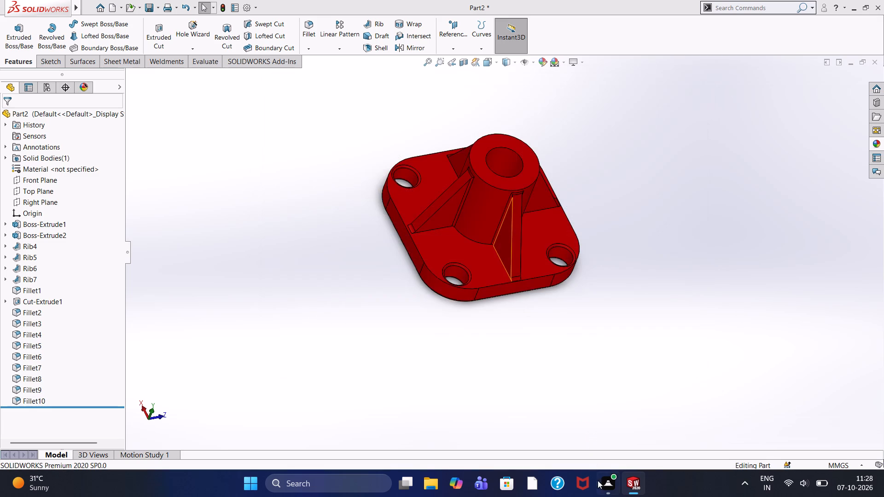